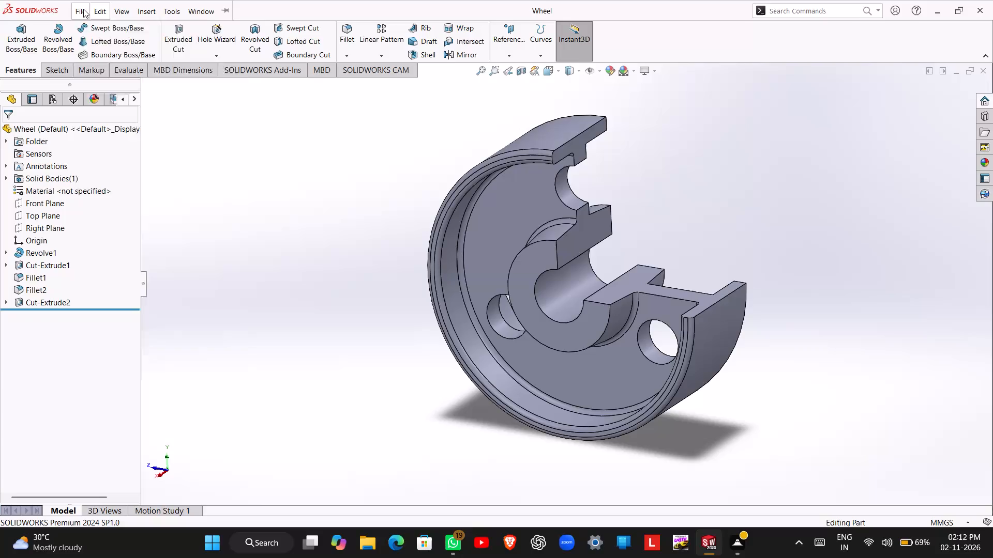
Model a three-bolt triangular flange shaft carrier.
Create a new part document.
click(94, 32)
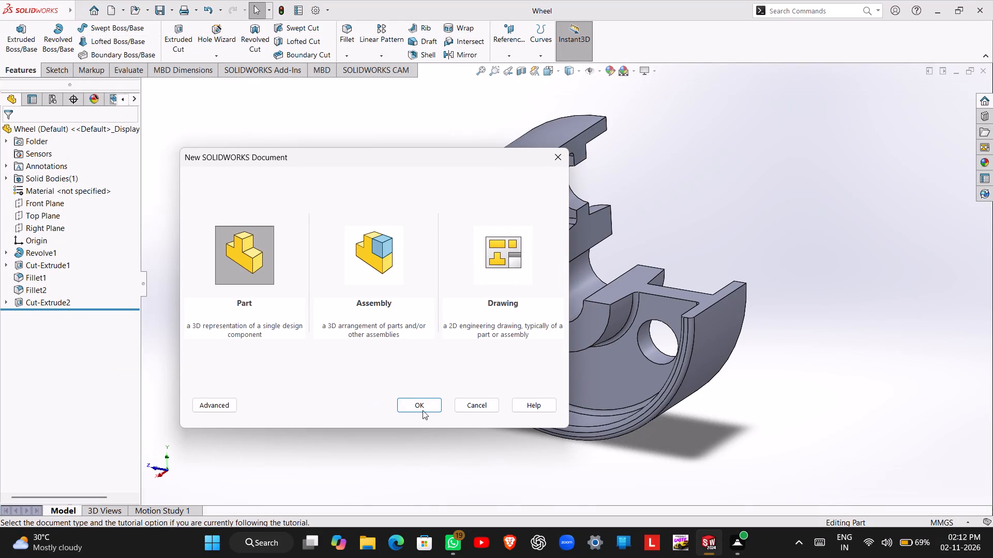
click(432, 412)
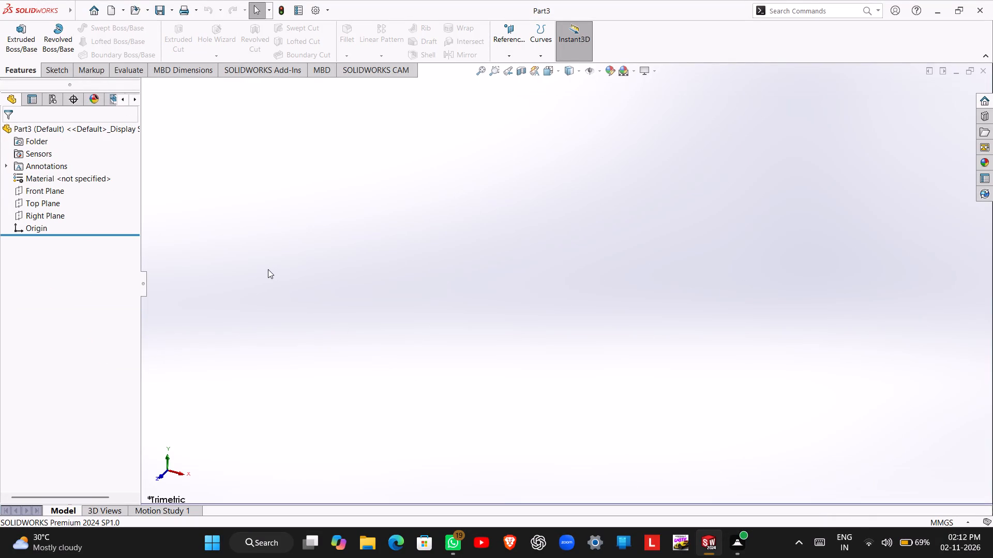
Start a new sketch on the Front Plane.
click(34, 188)
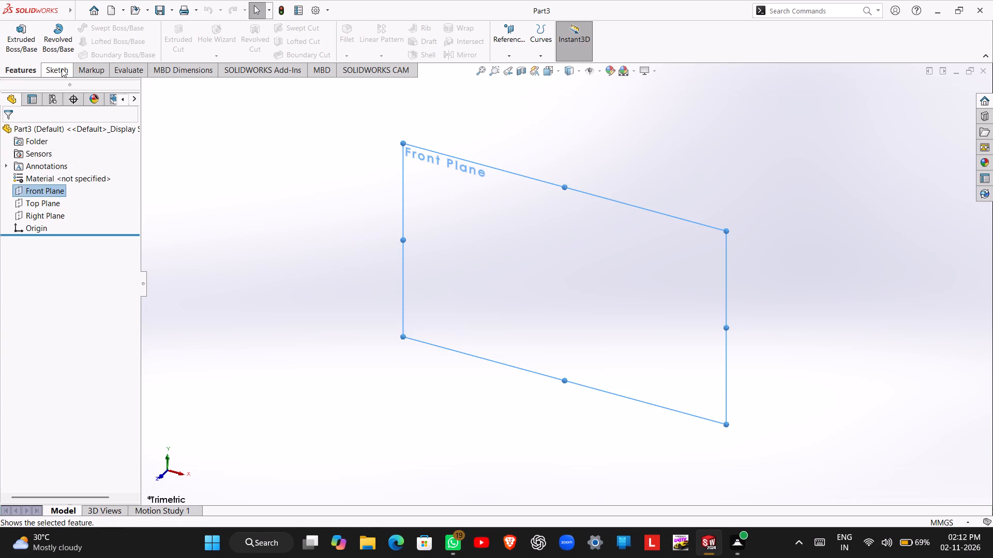
right_click(40, 194)
click(50, 171)
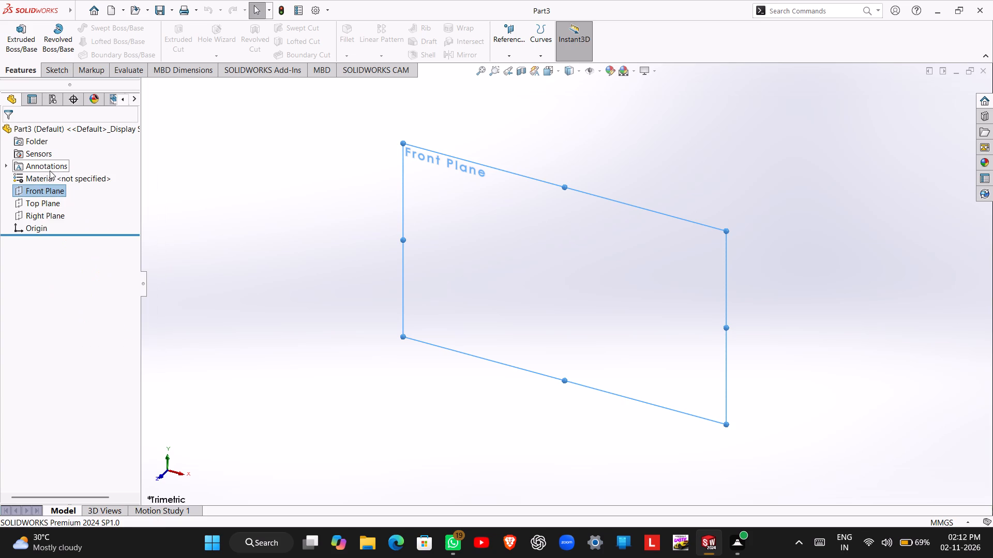
right_click(54, 188)
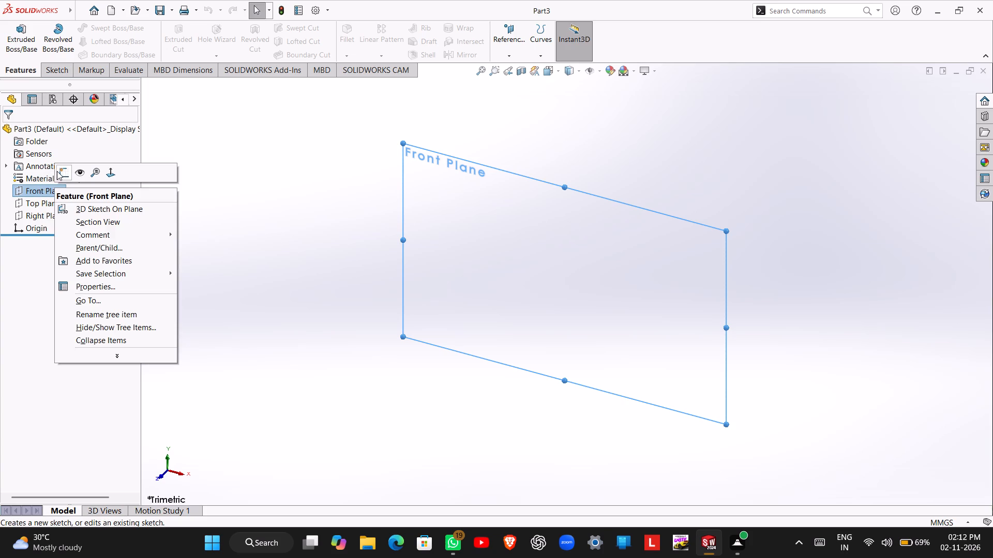
click(59, 170)
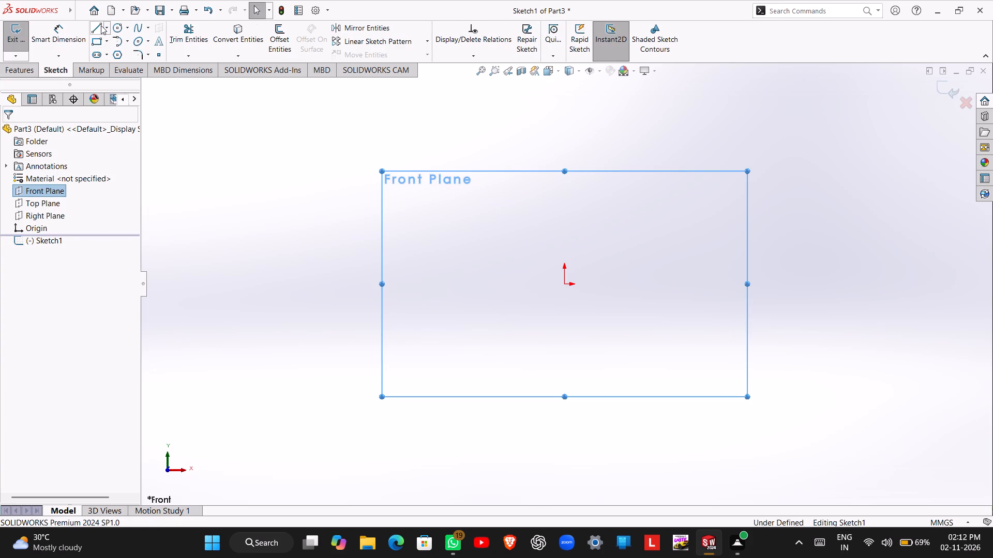
Sketch a circle centred on the origin and dimension its diameter to 100 mm.
click(115, 29)
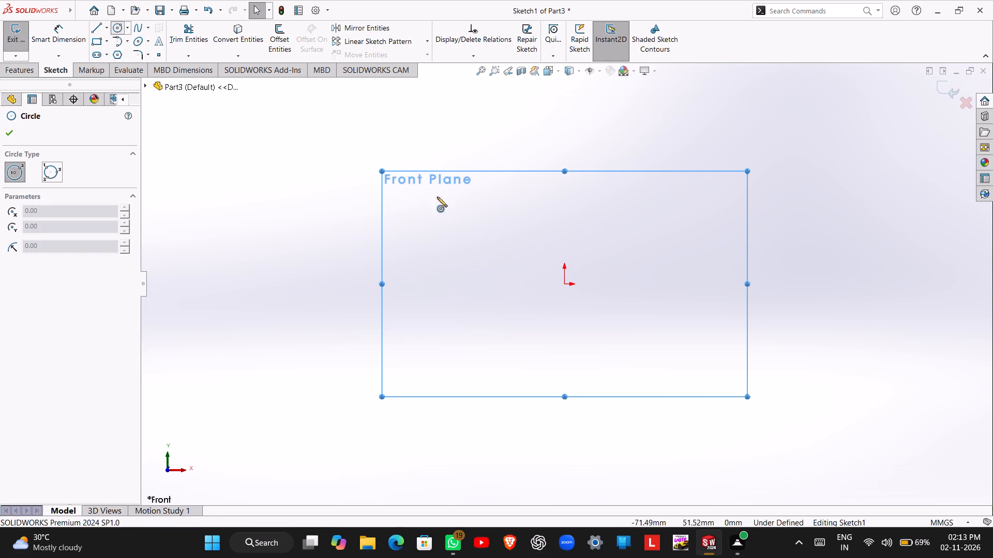
click(565, 286)
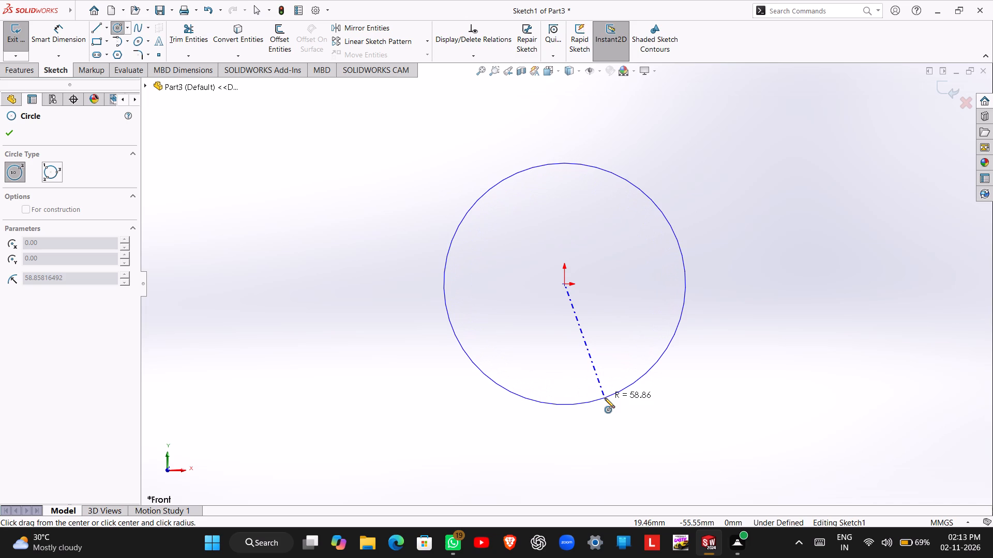
click(609, 401)
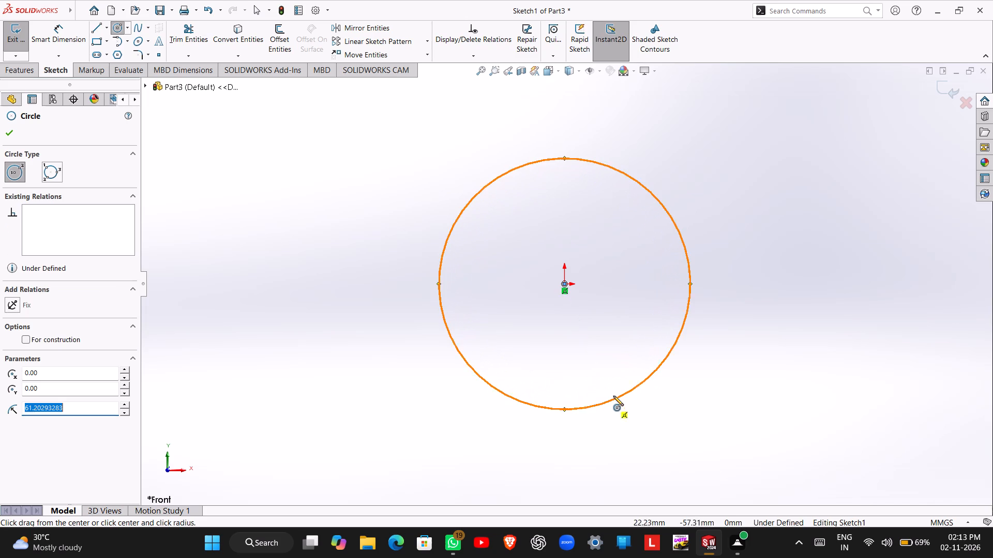
right_drag(670, 382, 675, 360)
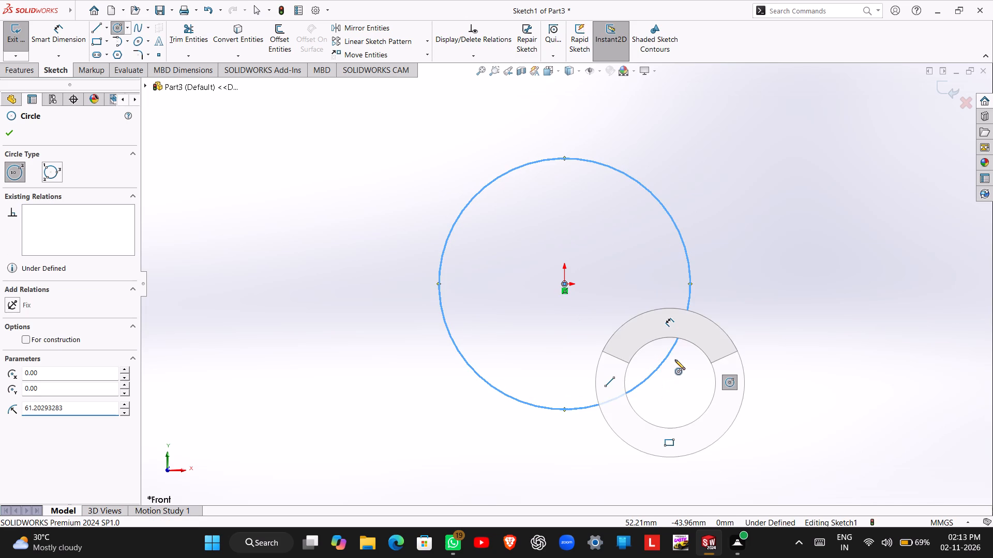
right_drag(675, 360, 684, 329)
click(684, 329)
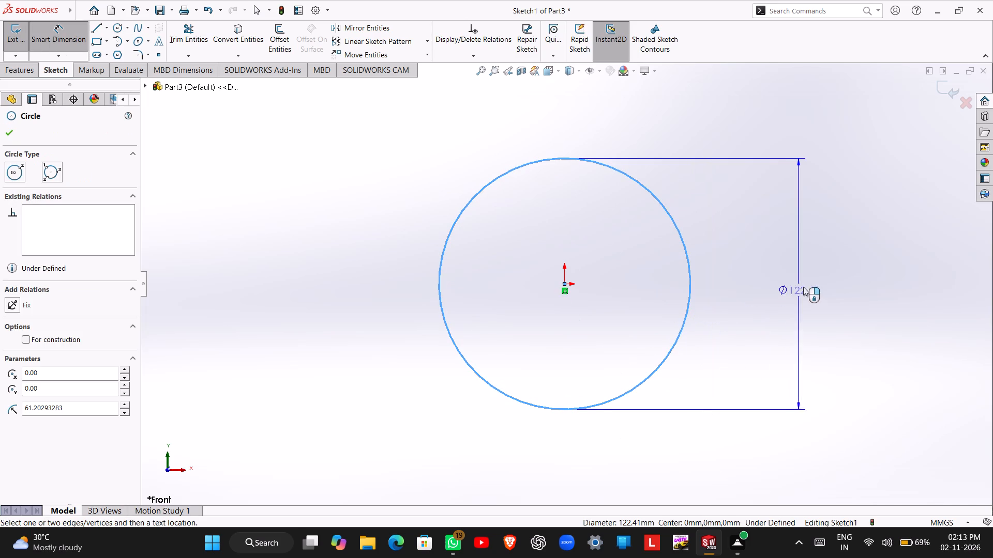
click(823, 280)
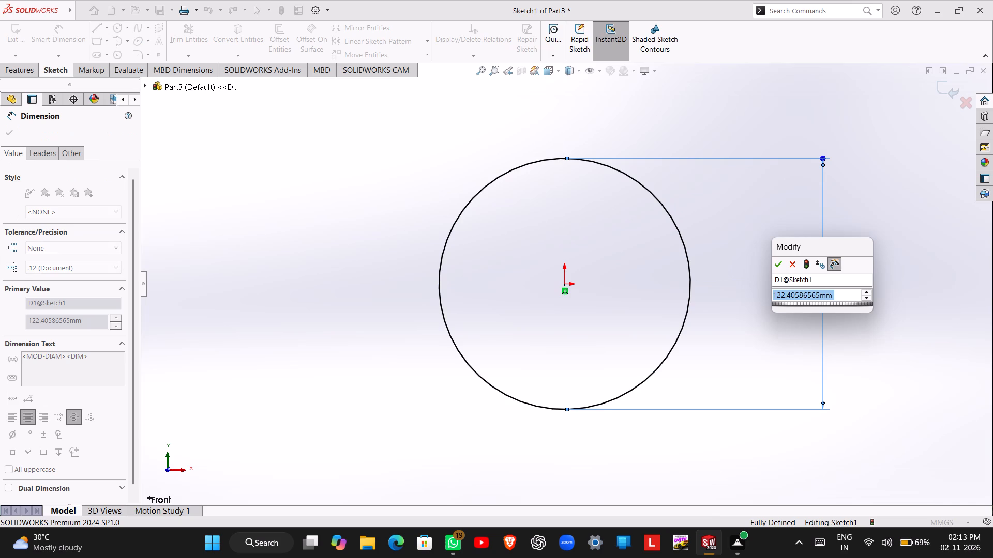
text(100)
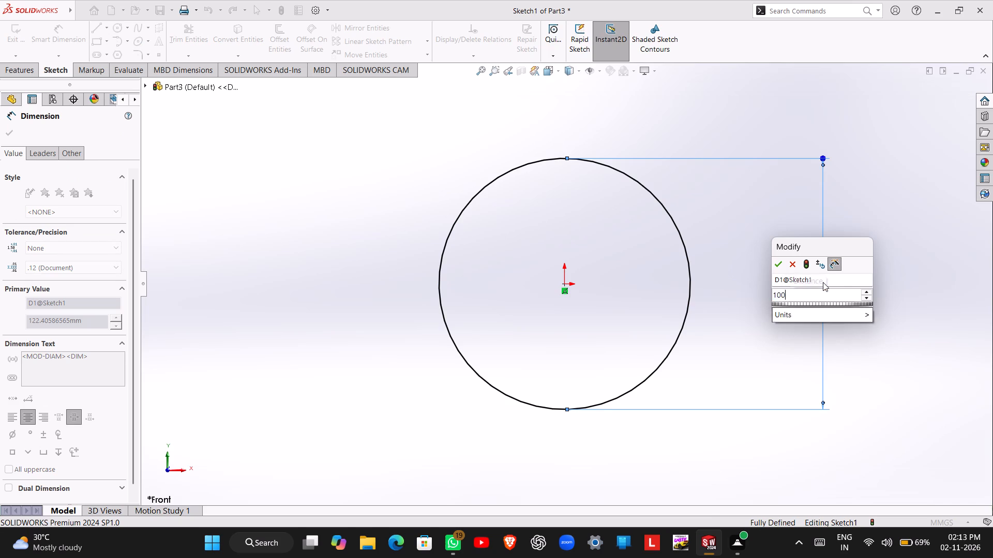
key(Return)
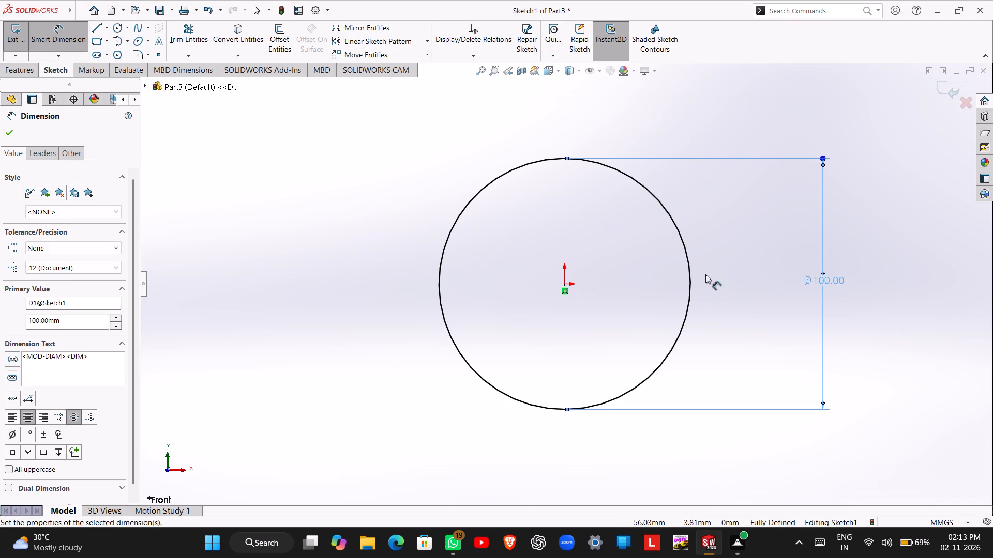
key(Escape)
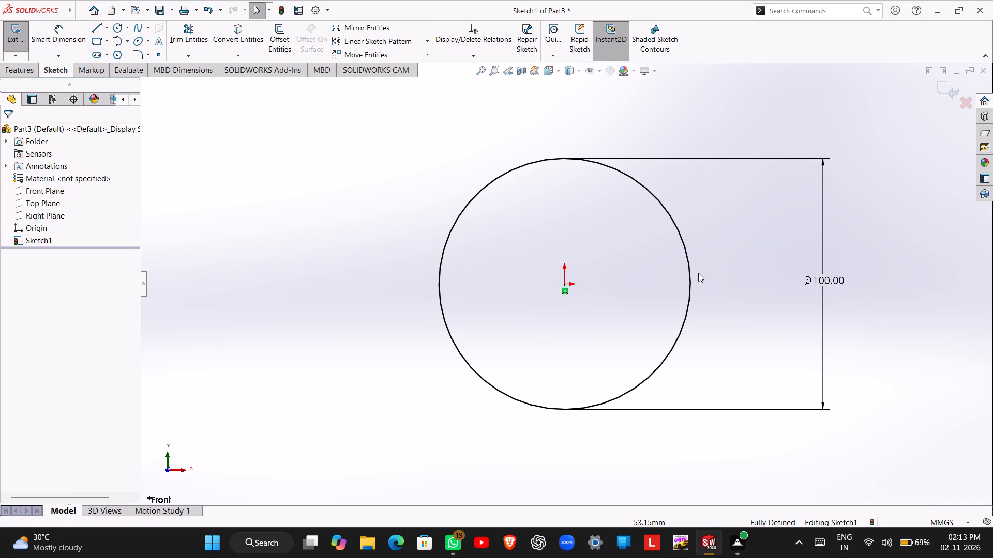
Convert the 100 mm circle to construction geometry.
click(692, 274)
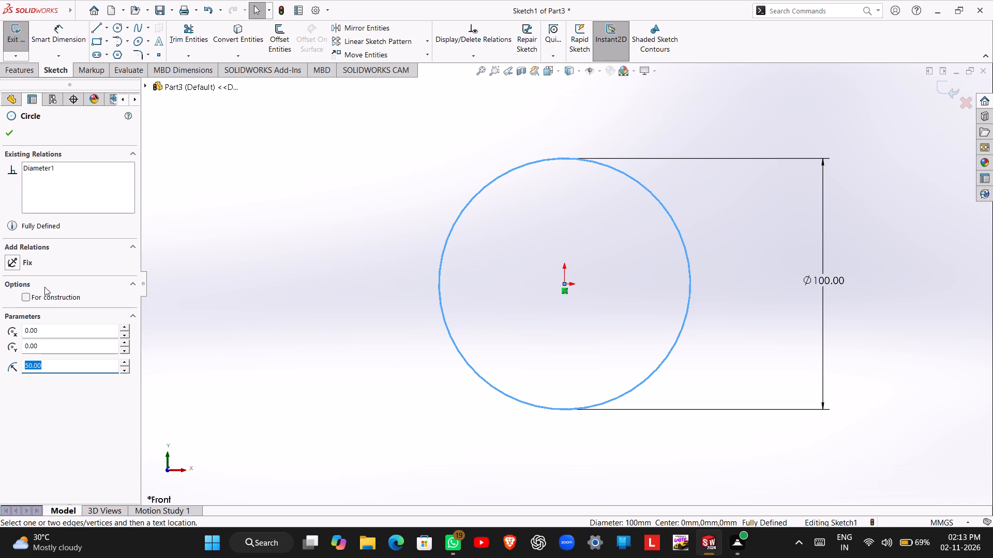
click(29, 296)
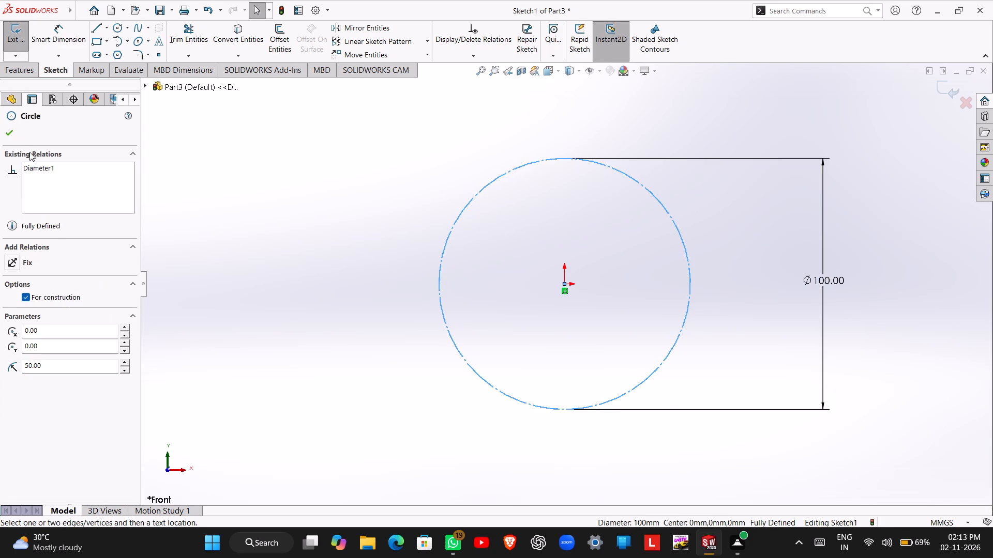
click(12, 132)
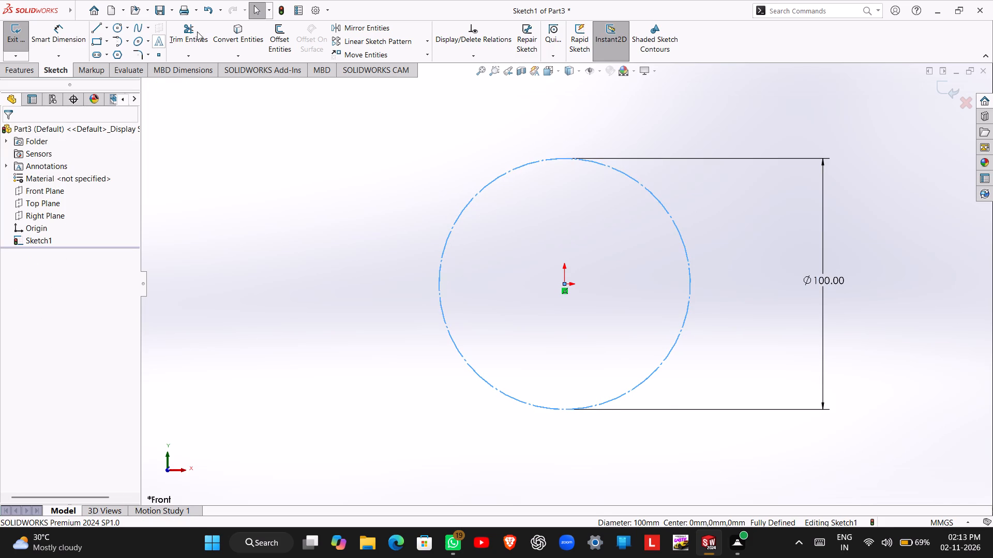
Sketch a small circle centred on the construction circle's top quadrant point and dimension its diameter to 11 mm.
click(118, 29)
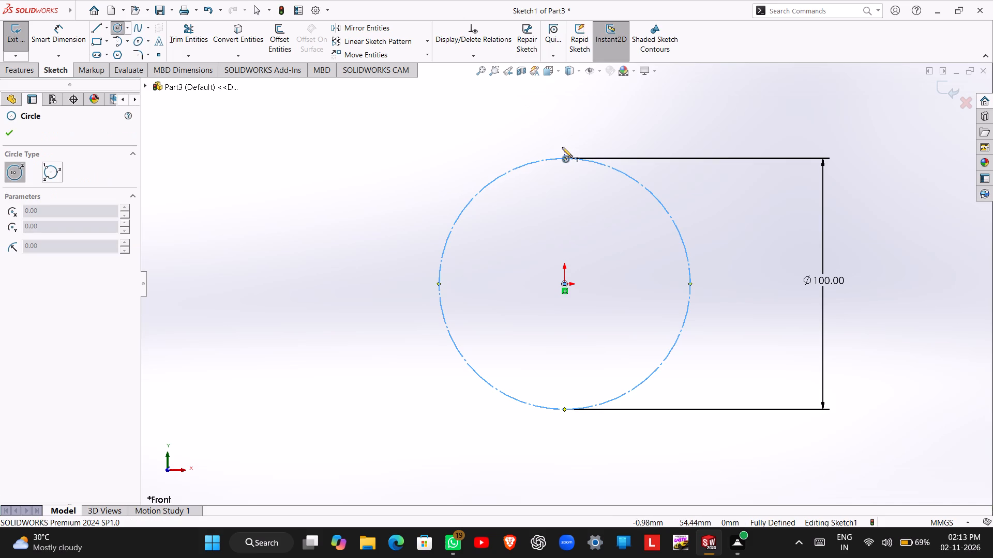
click(566, 159)
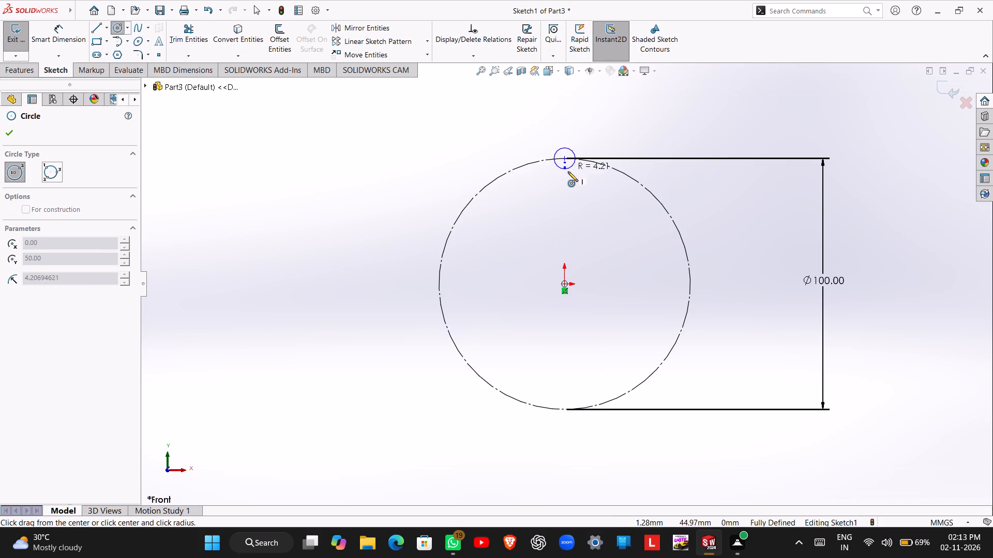
click(570, 181)
key(Escape)
right_drag(573, 213, 573, 199)
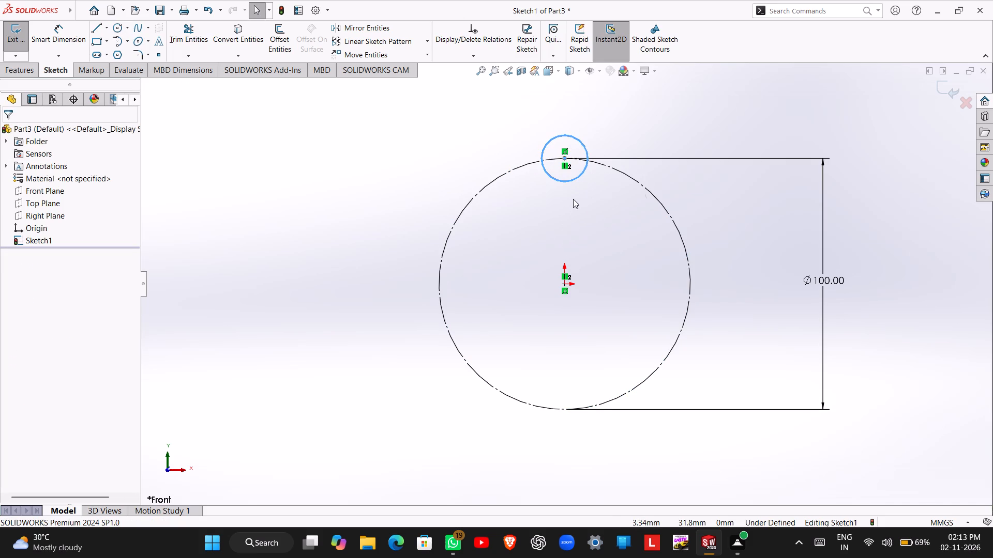
right_drag(573, 199, 573, 169)
right_drag(589, 225, 592, 182)
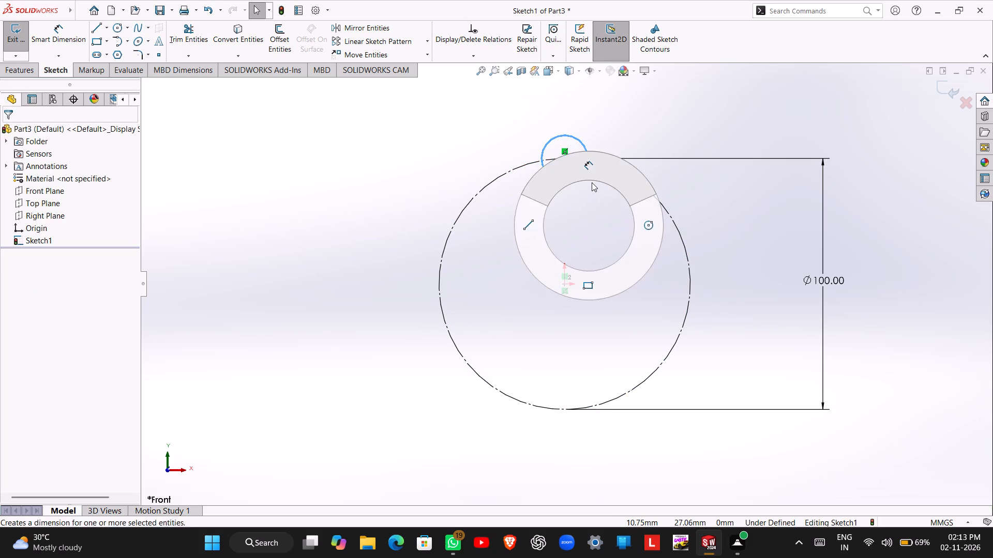
right_drag(592, 182, 591, 168)
click(580, 172)
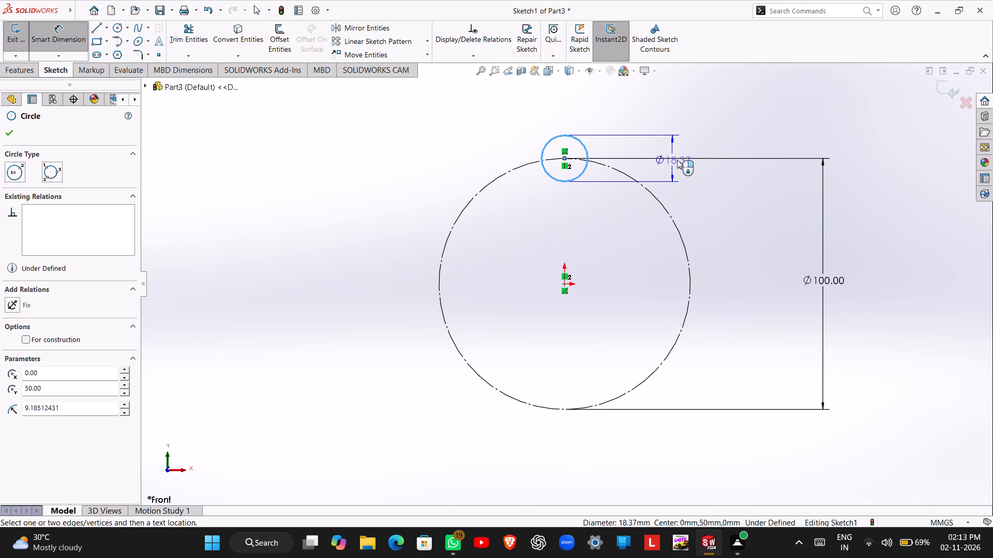
click(689, 158)
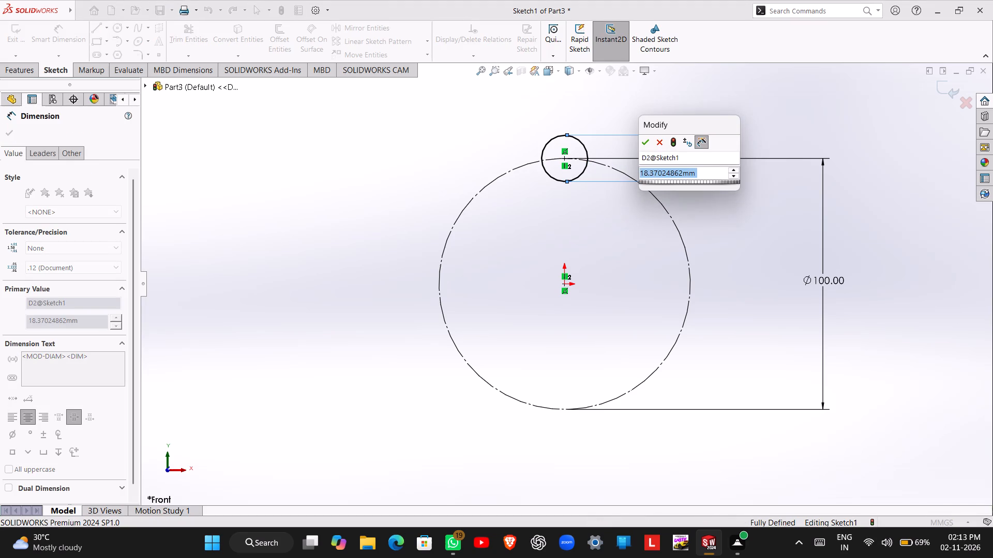
text(11)
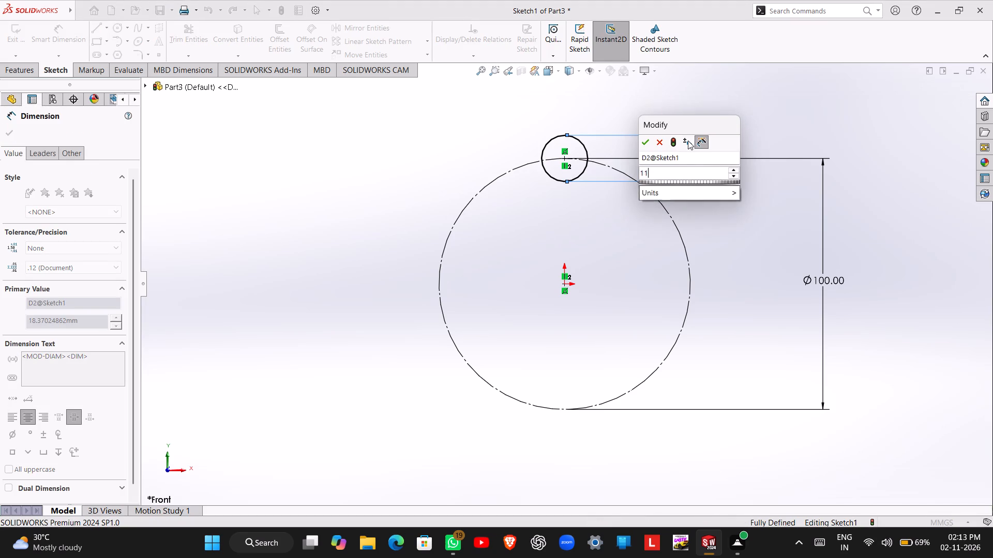
key(Return)
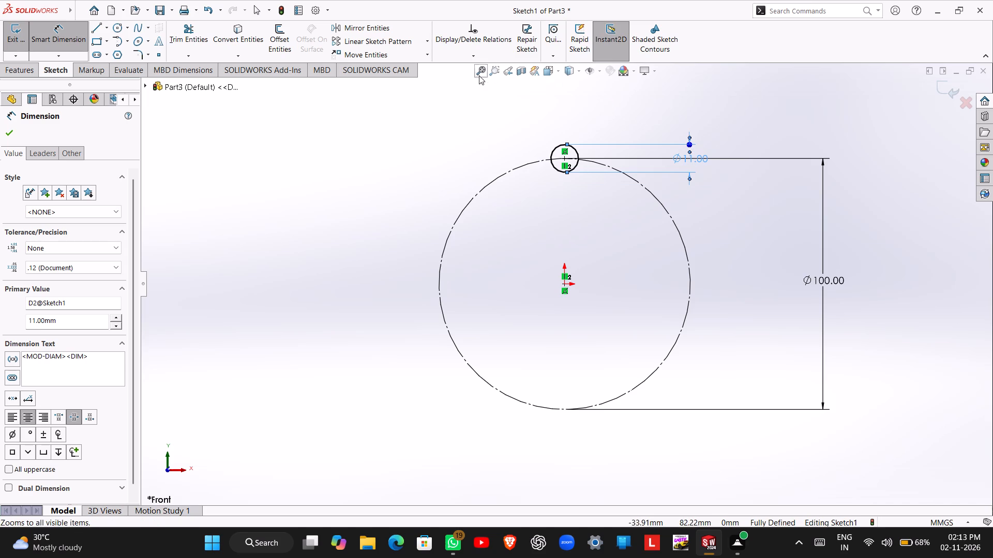
Circular-pattern the 11 mm circle around the origin with 3 equally spaced instances over 360 degrees.
click(427, 39)
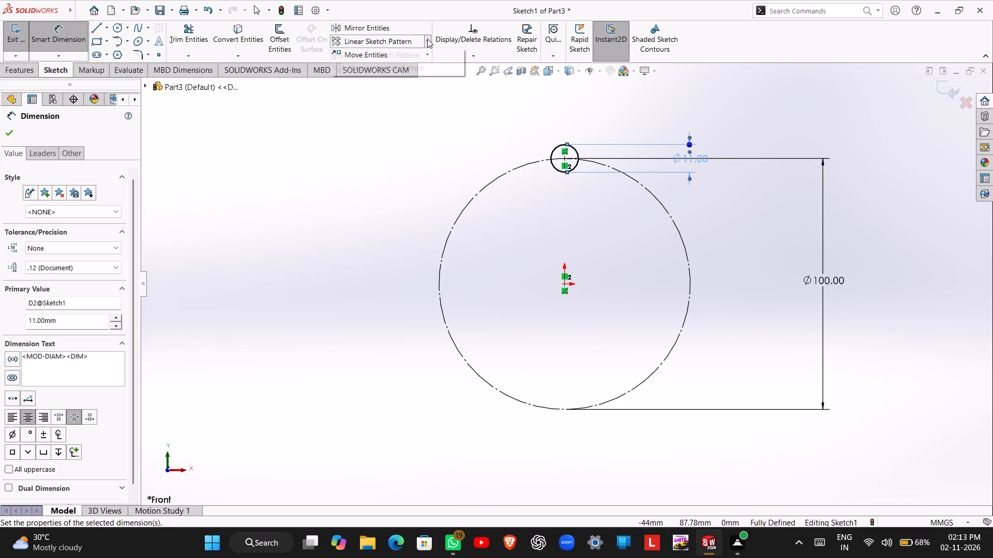
click(427, 67)
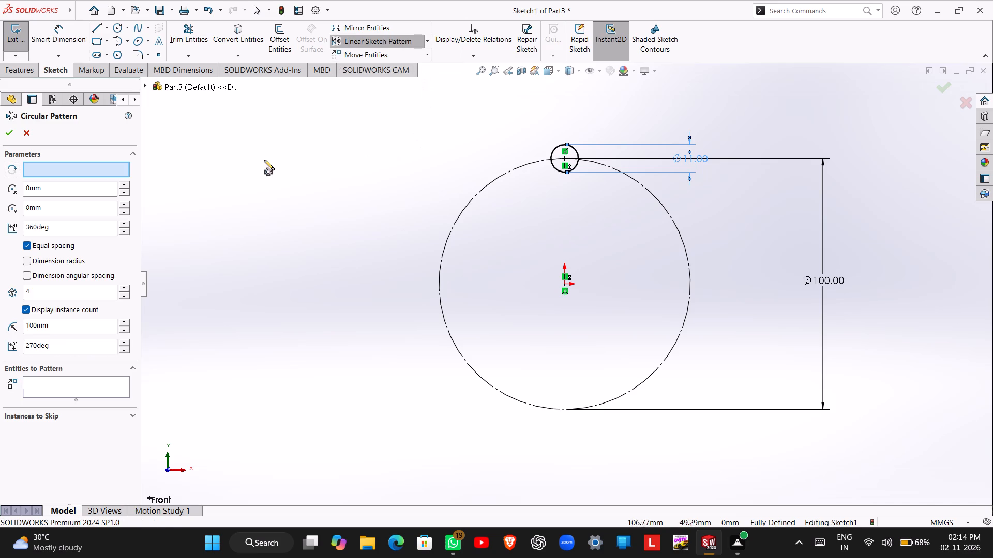
click(74, 172)
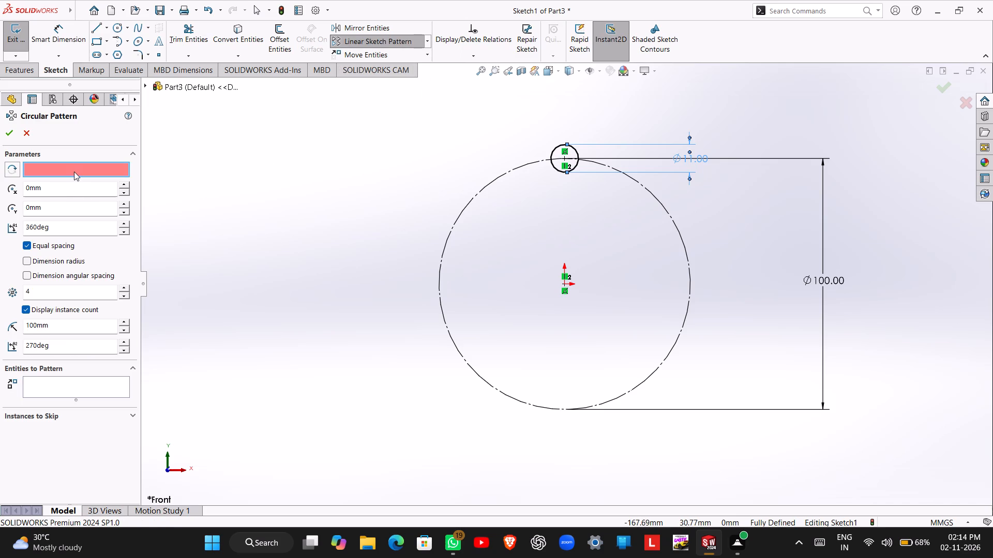
click(555, 168)
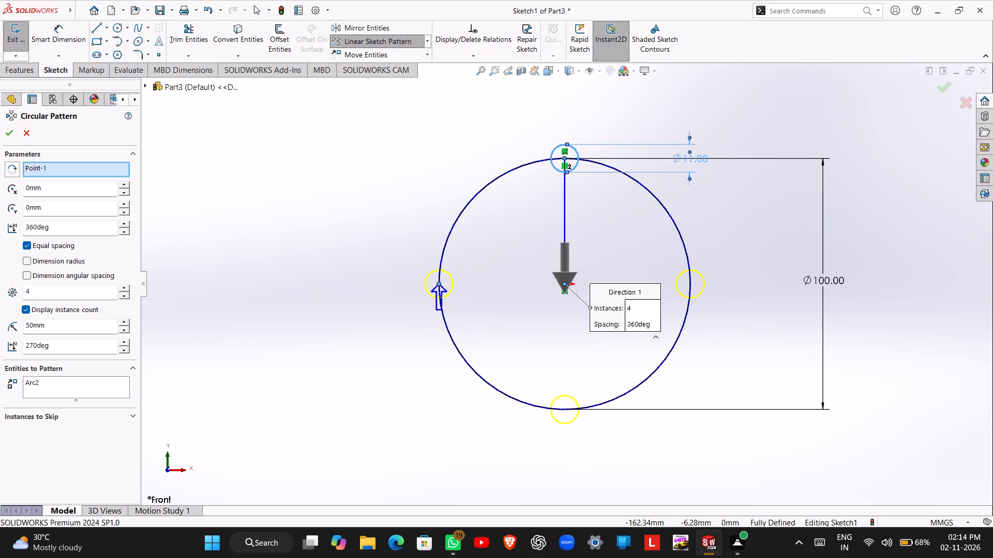
double_click(36, 294)
key(3)
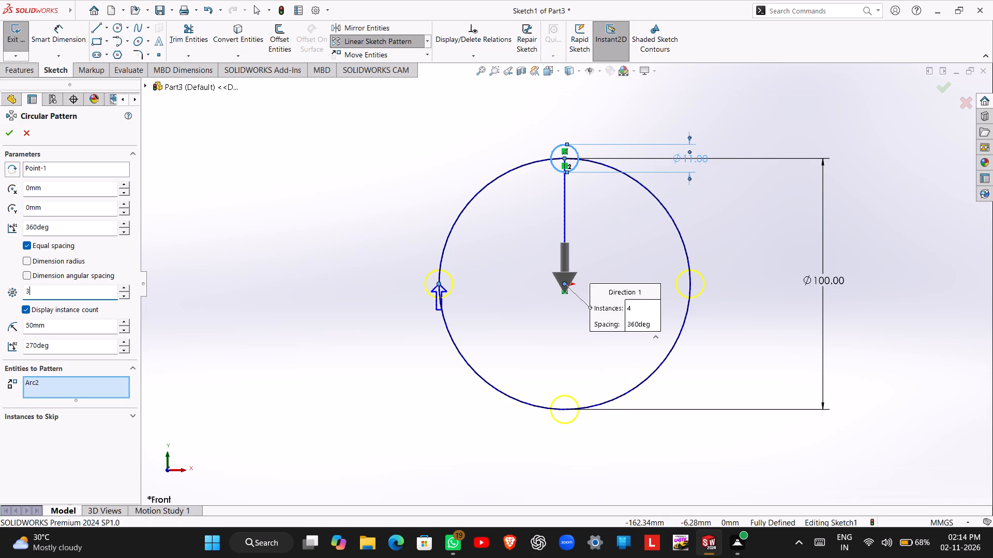
key(Return)
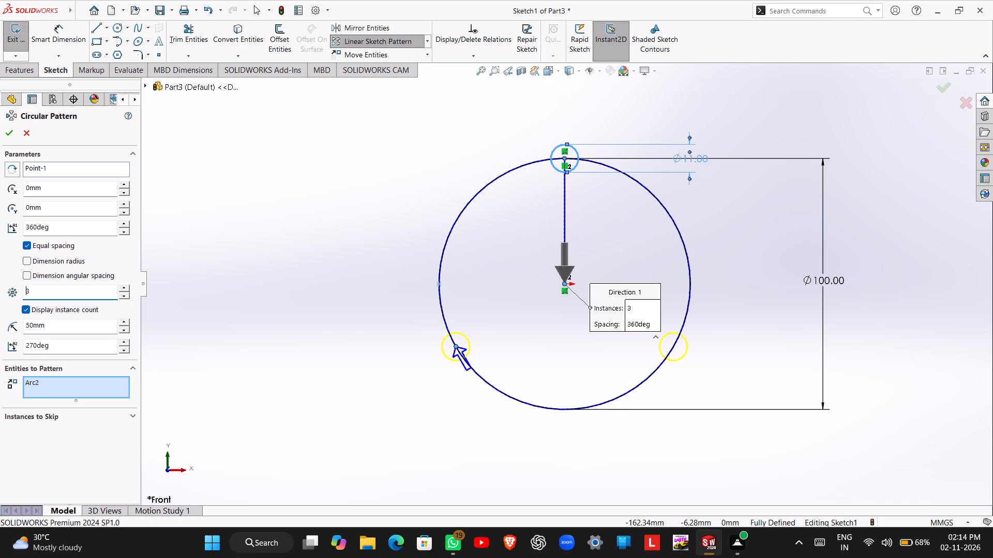
click(4, 132)
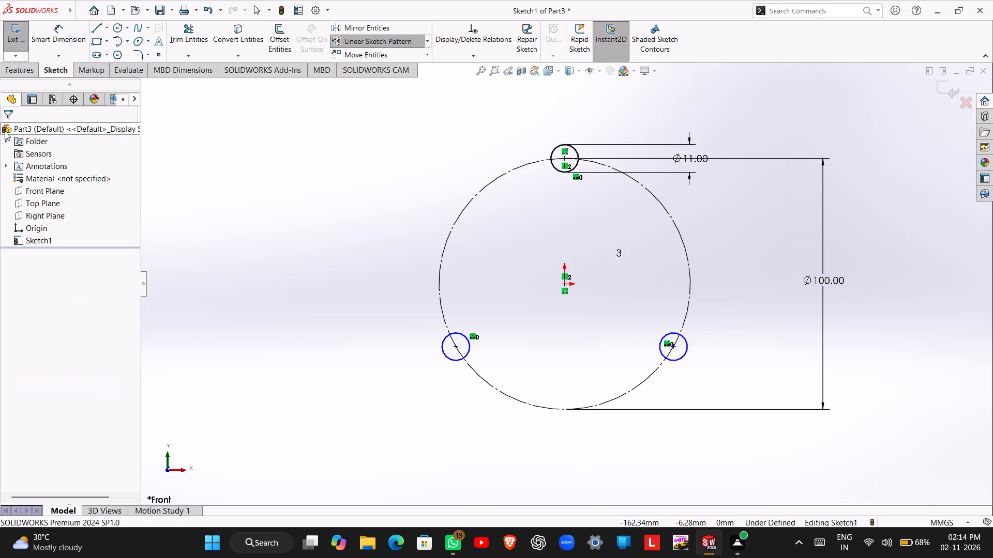
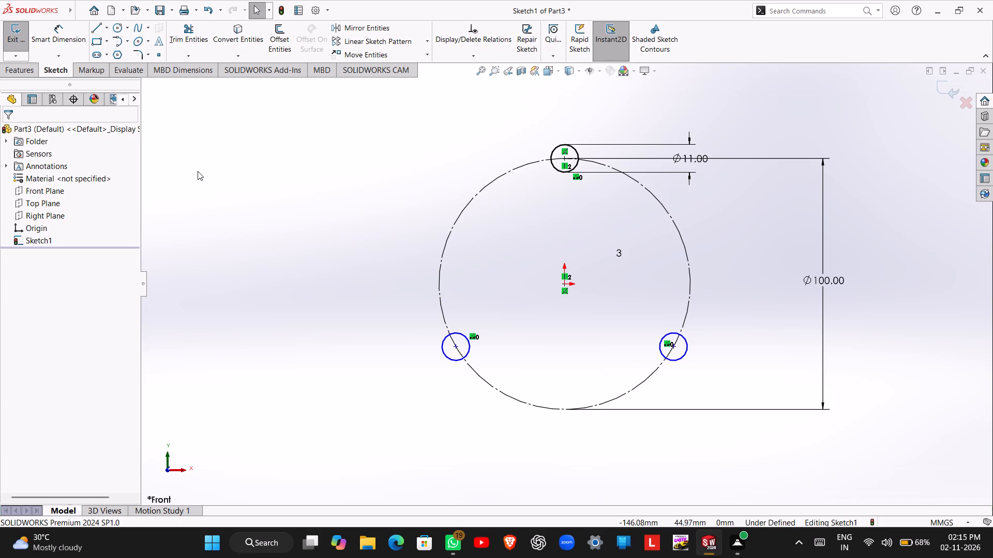
Sketch a circle concentric with the top 11 mm circle and dimension its diameter to 28 mm.
click(206, 154)
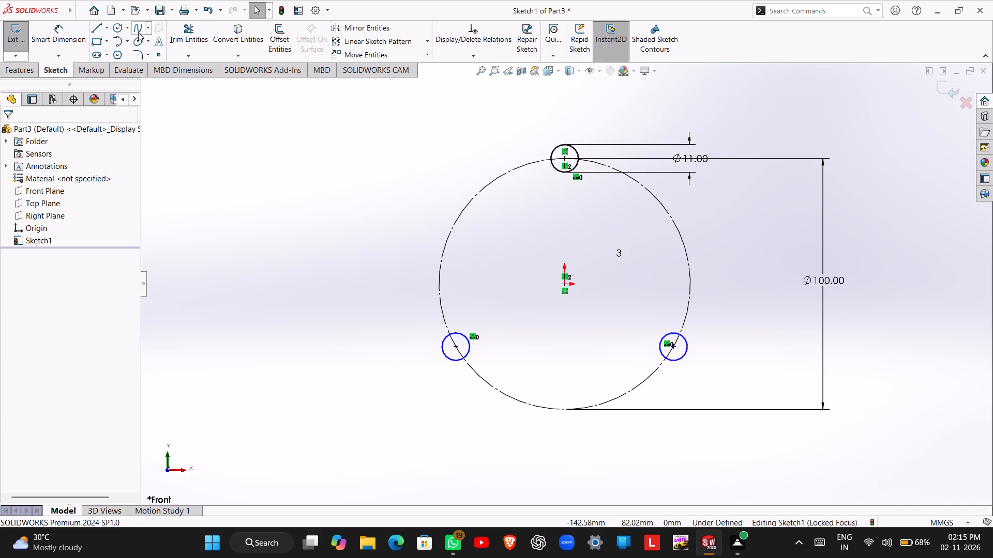
click(119, 28)
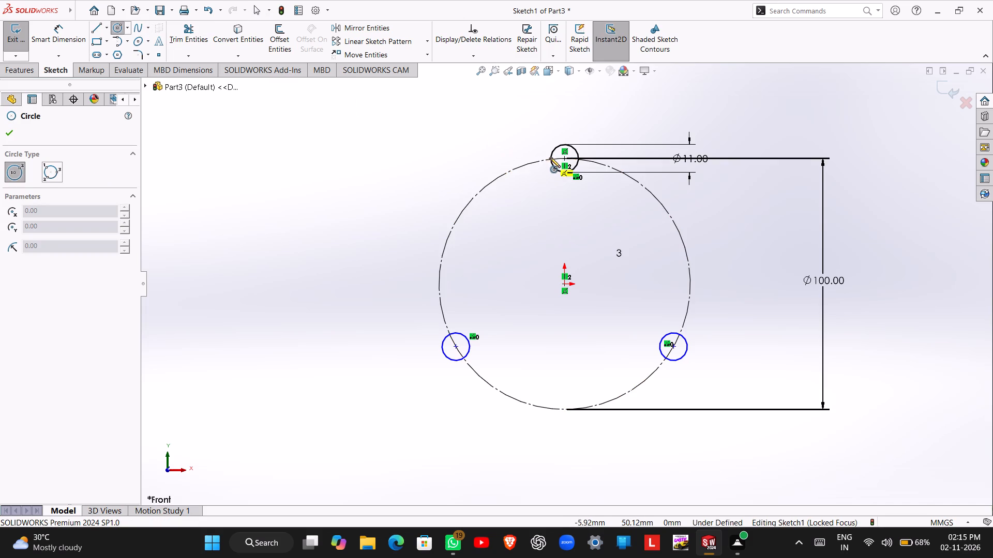
click(566, 159)
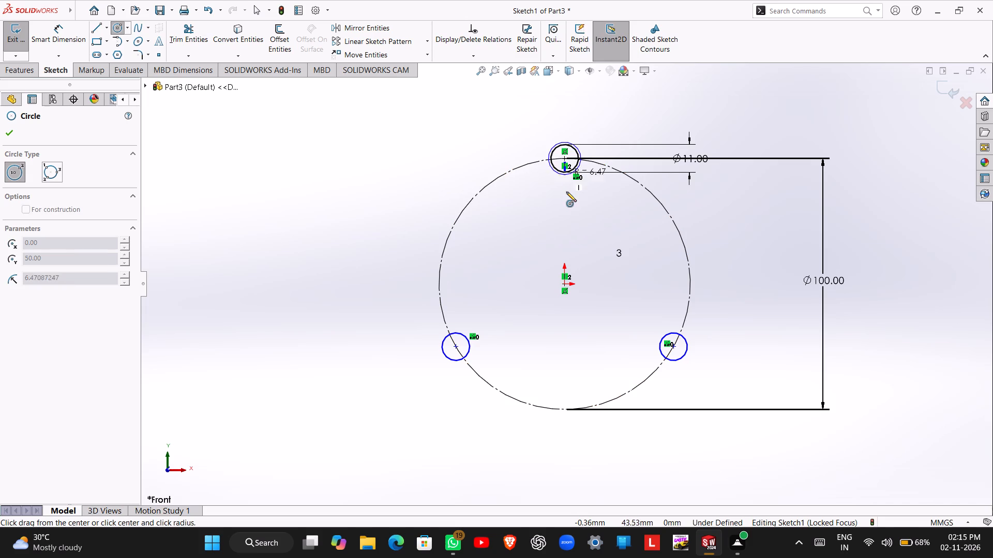
click(567, 203)
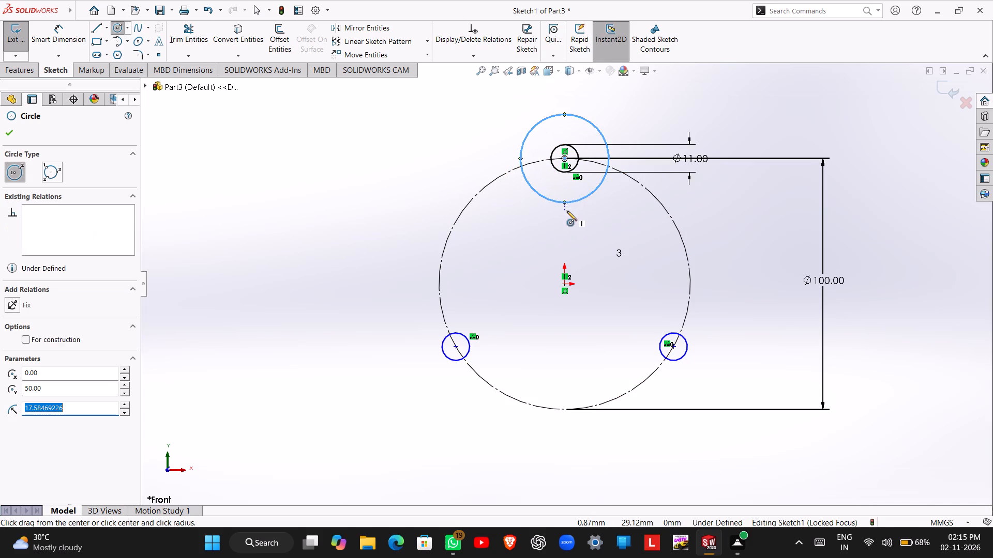
right_drag(567, 223, 571, 174)
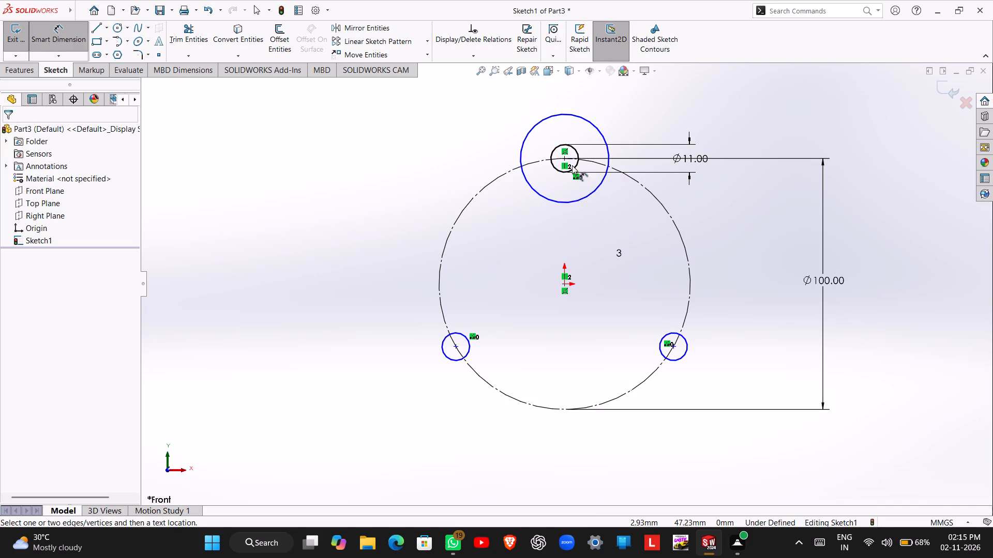
click(574, 203)
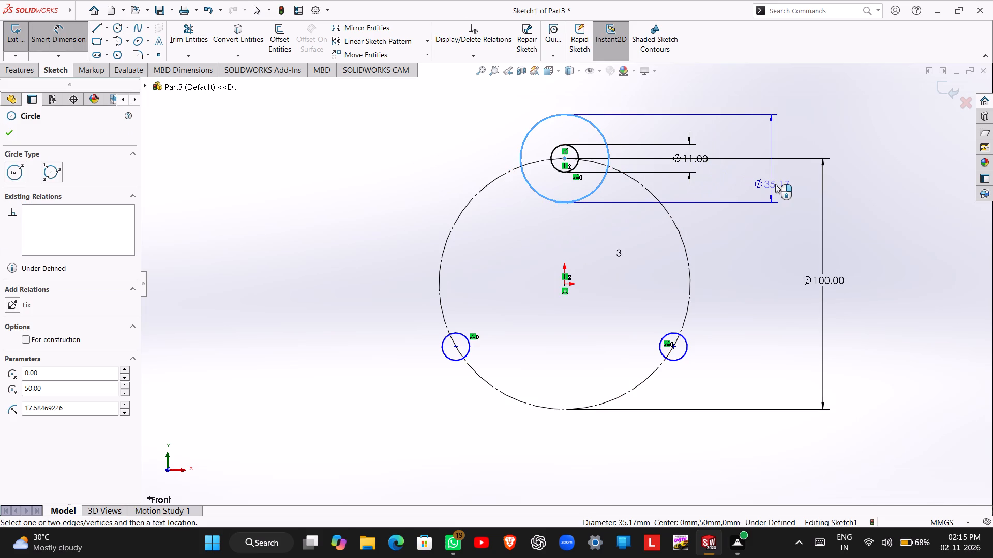
click(773, 183)
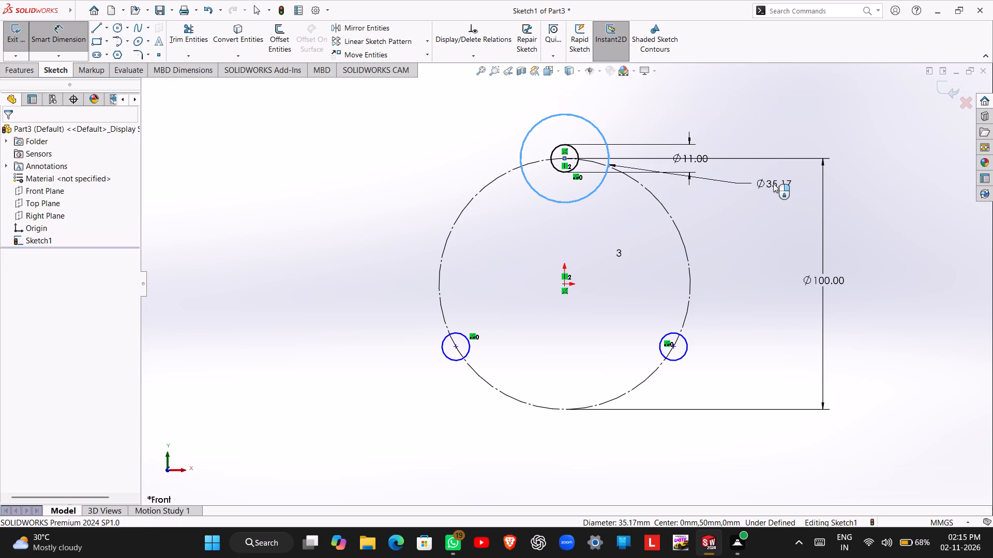
key(Escape)
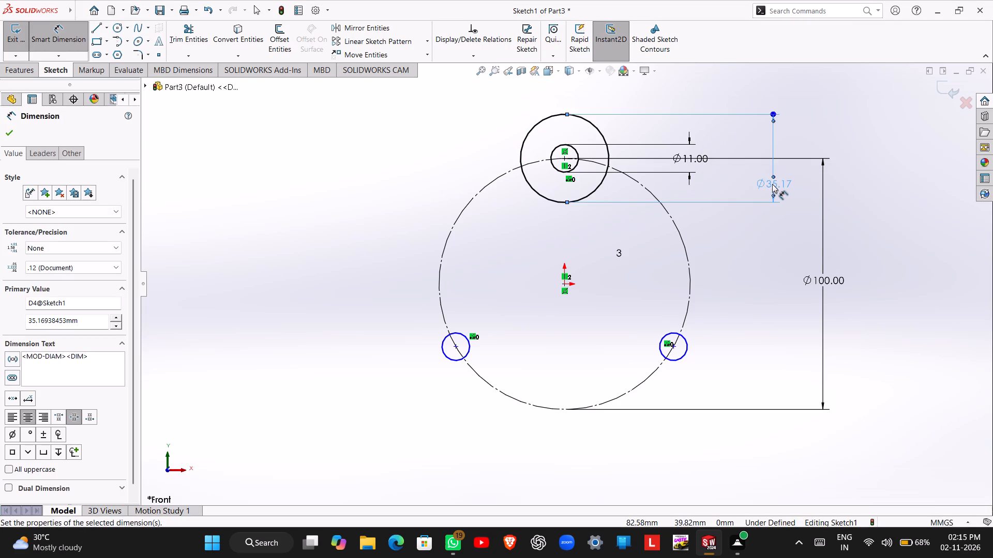
double_click(771, 183)
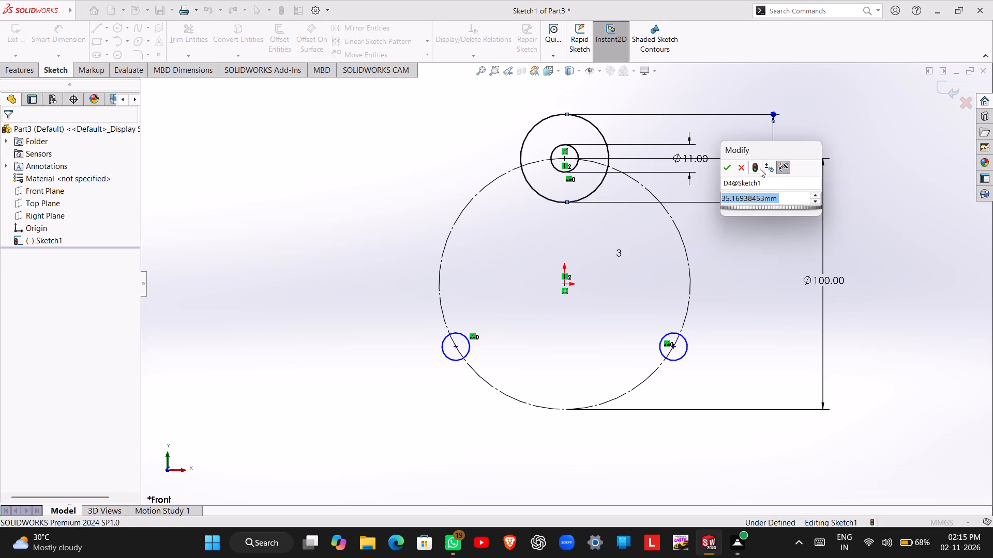
text(28)
key(Return)
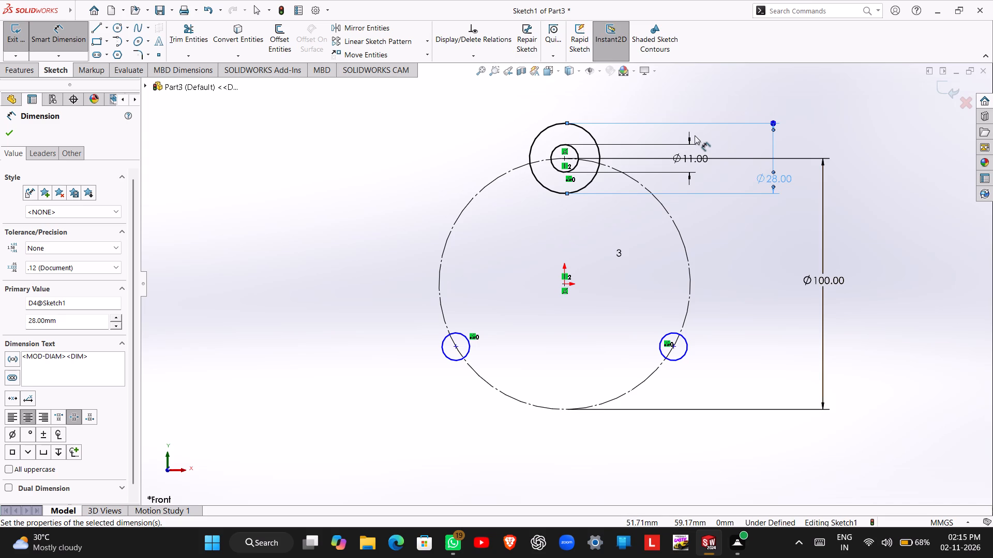
Circular-pattern the 28 mm circle around the origin with 3 equally spaced instances over 360 degrees.
click(428, 43)
click(413, 64)
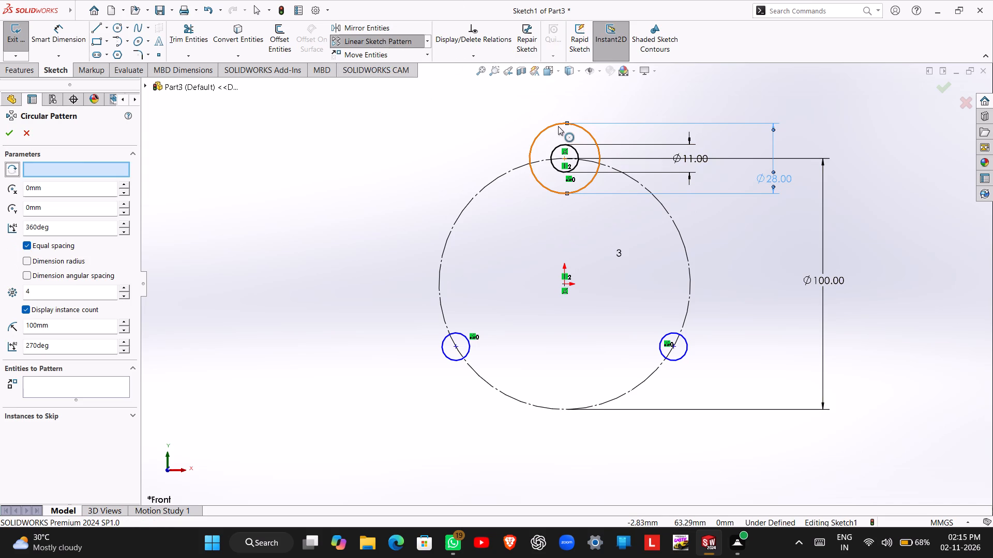
click(558, 126)
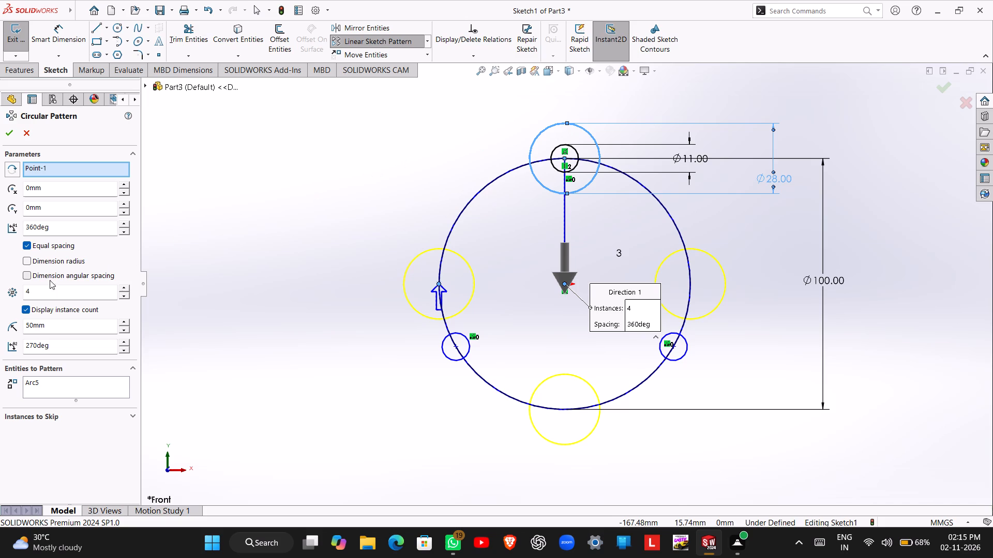
click(125, 298)
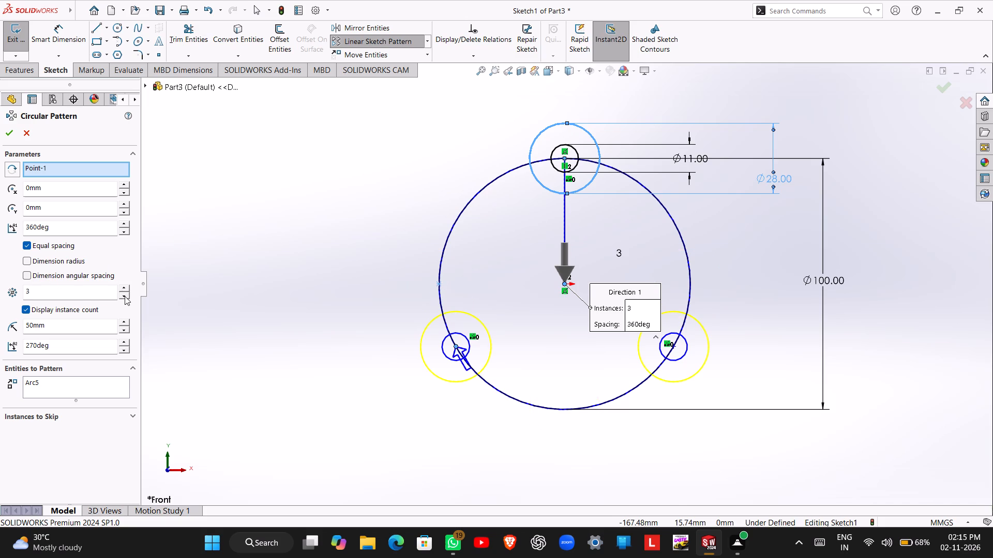
click(10, 132)
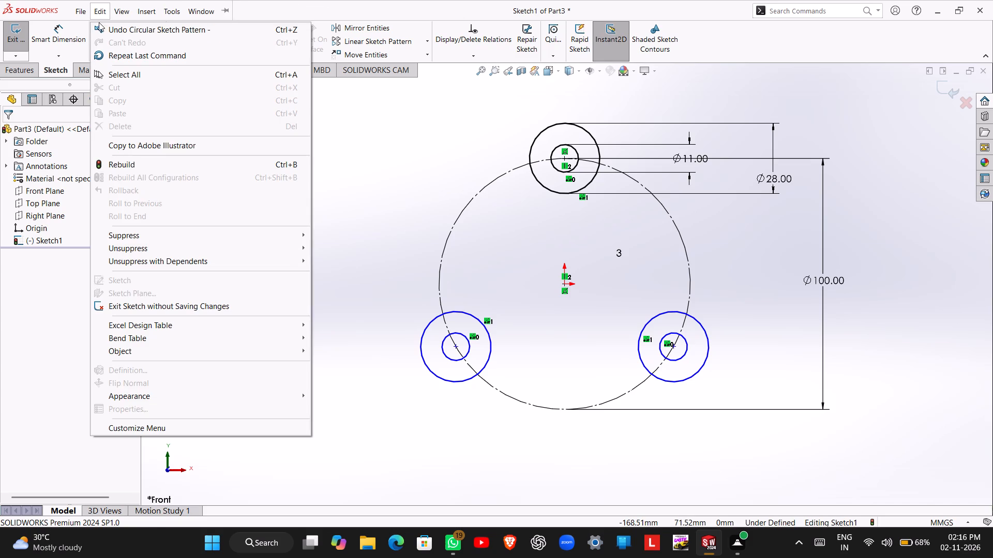
click(323, 108)
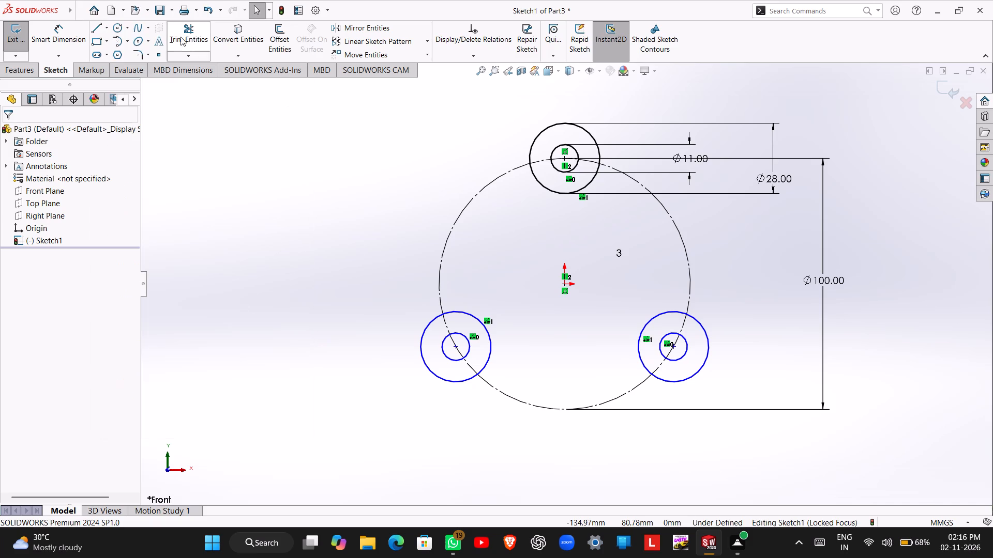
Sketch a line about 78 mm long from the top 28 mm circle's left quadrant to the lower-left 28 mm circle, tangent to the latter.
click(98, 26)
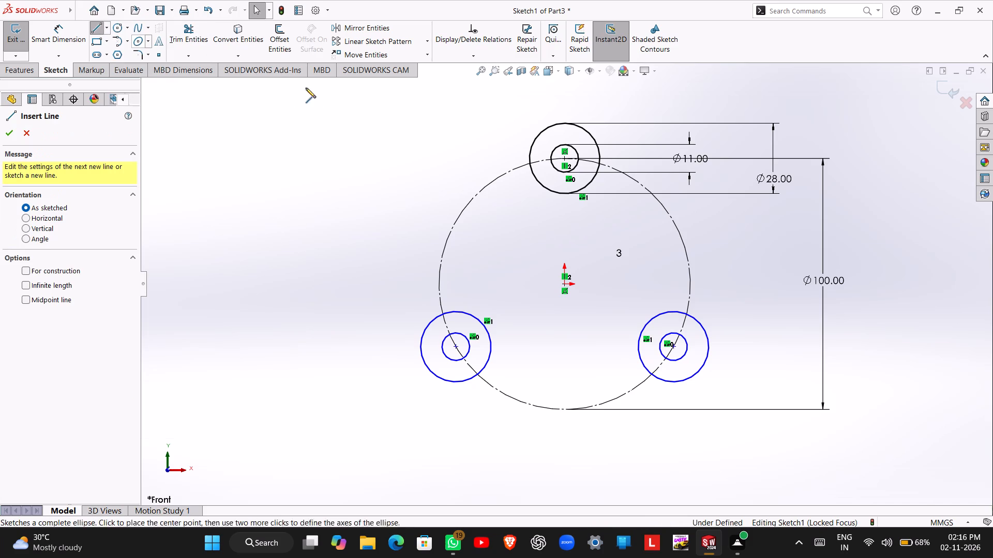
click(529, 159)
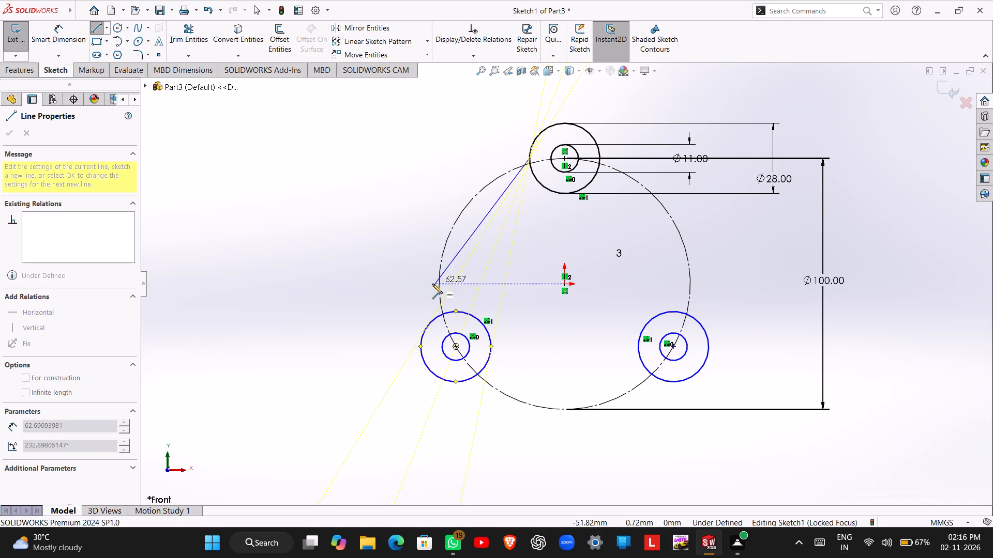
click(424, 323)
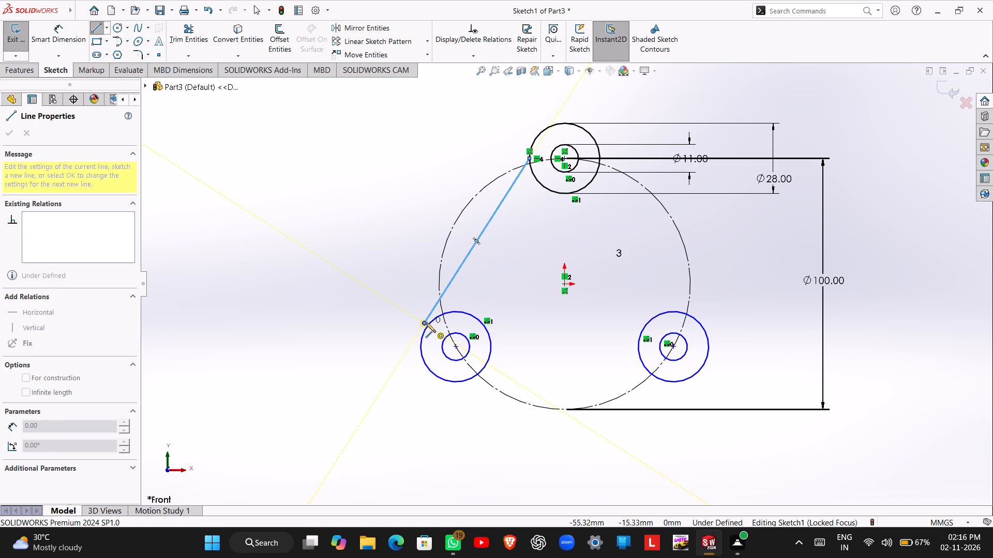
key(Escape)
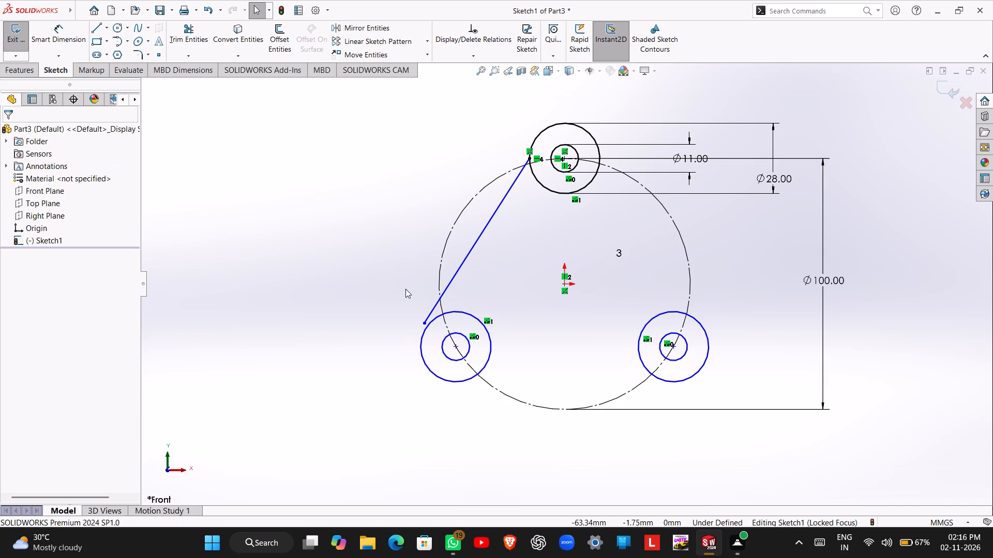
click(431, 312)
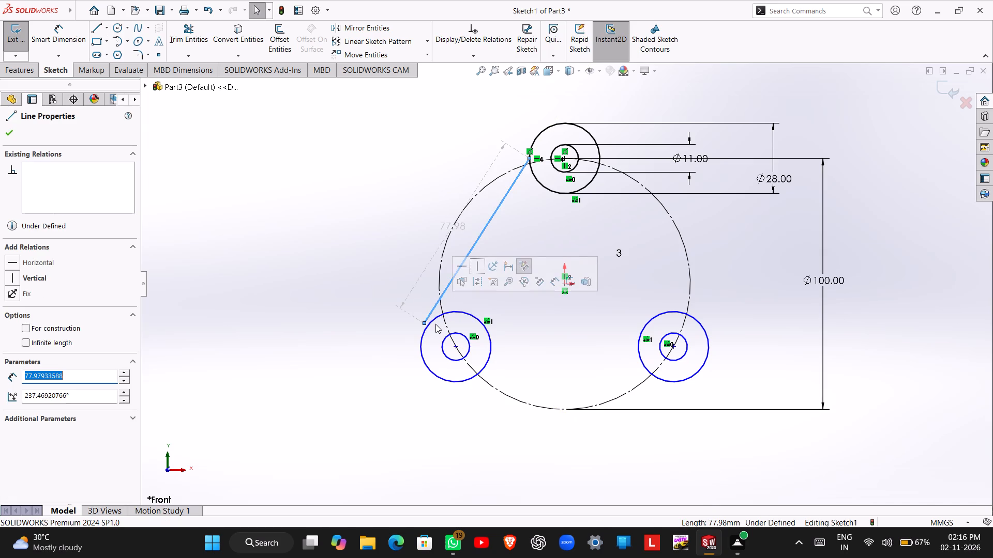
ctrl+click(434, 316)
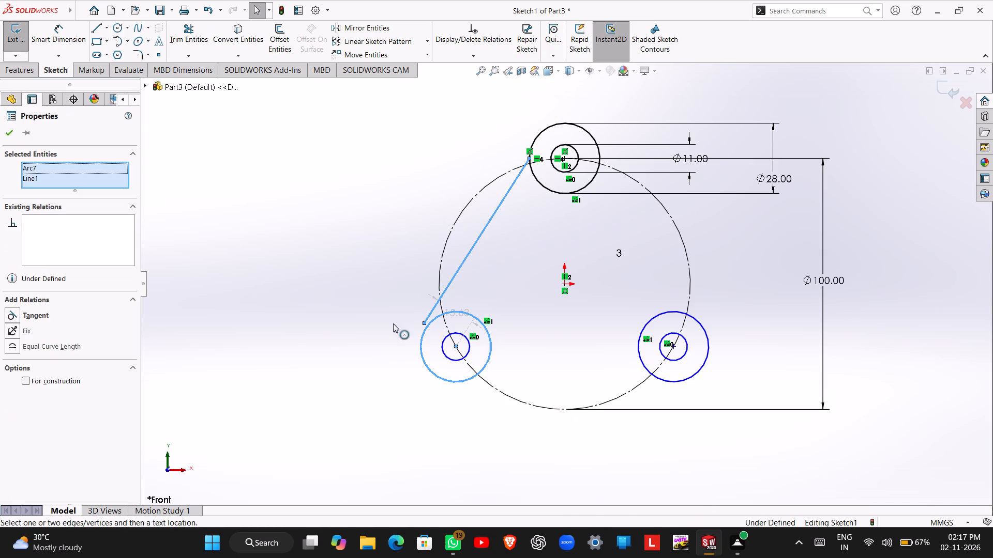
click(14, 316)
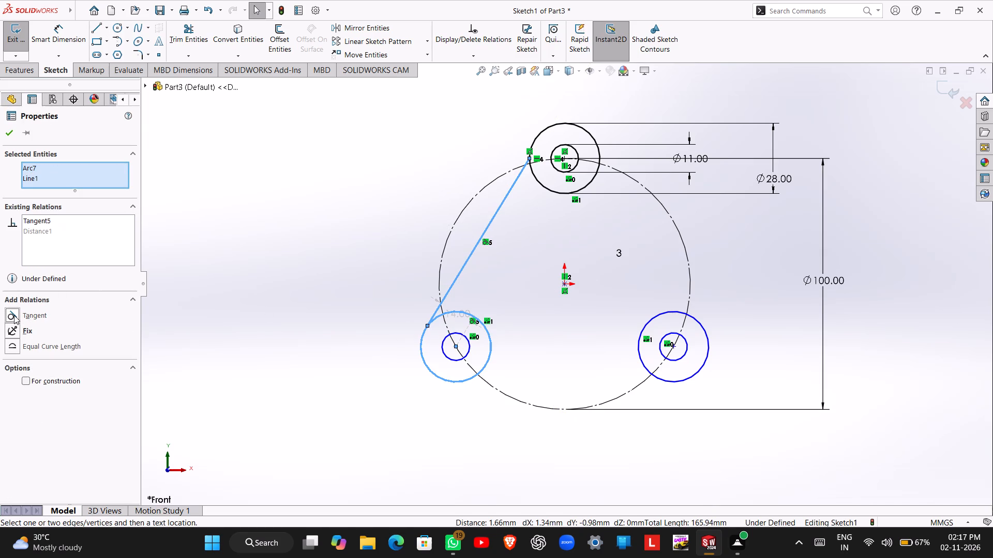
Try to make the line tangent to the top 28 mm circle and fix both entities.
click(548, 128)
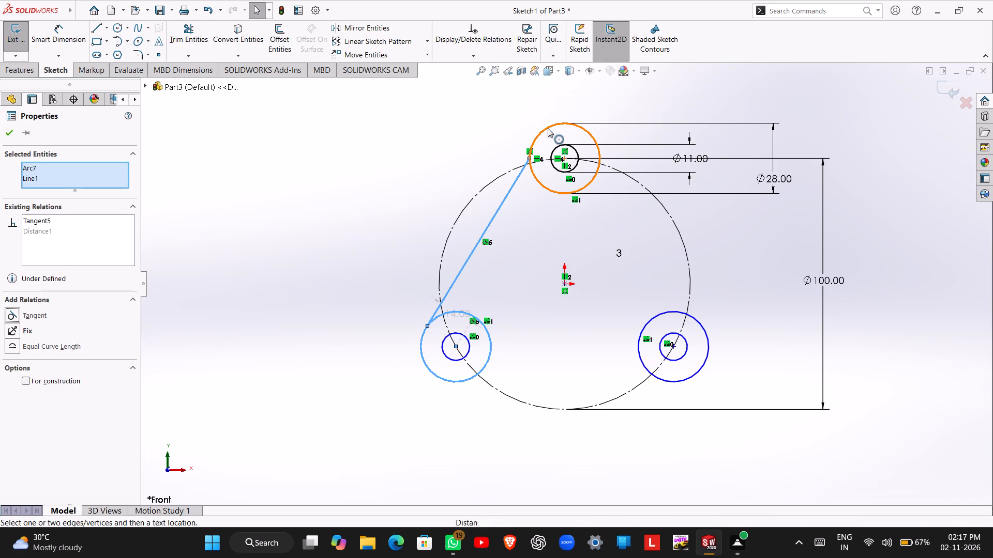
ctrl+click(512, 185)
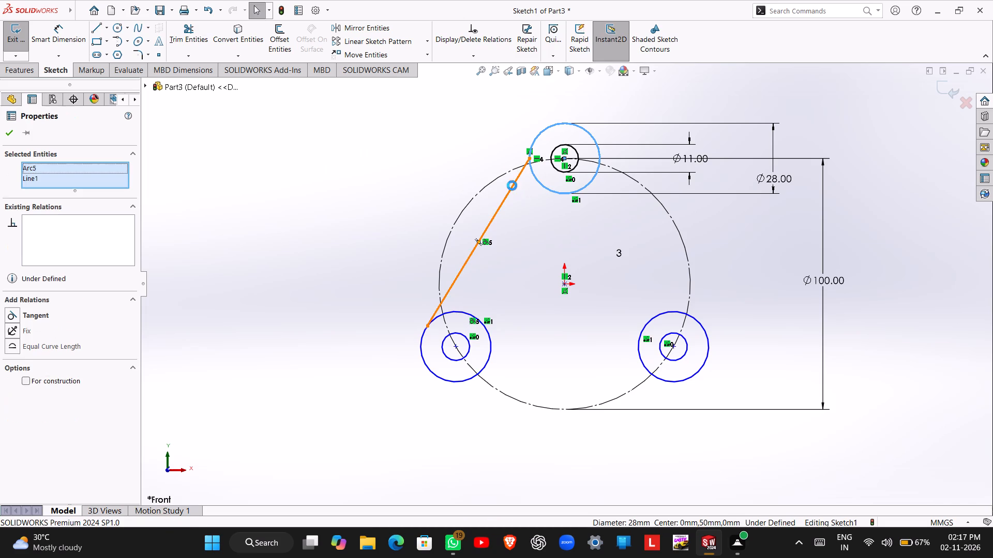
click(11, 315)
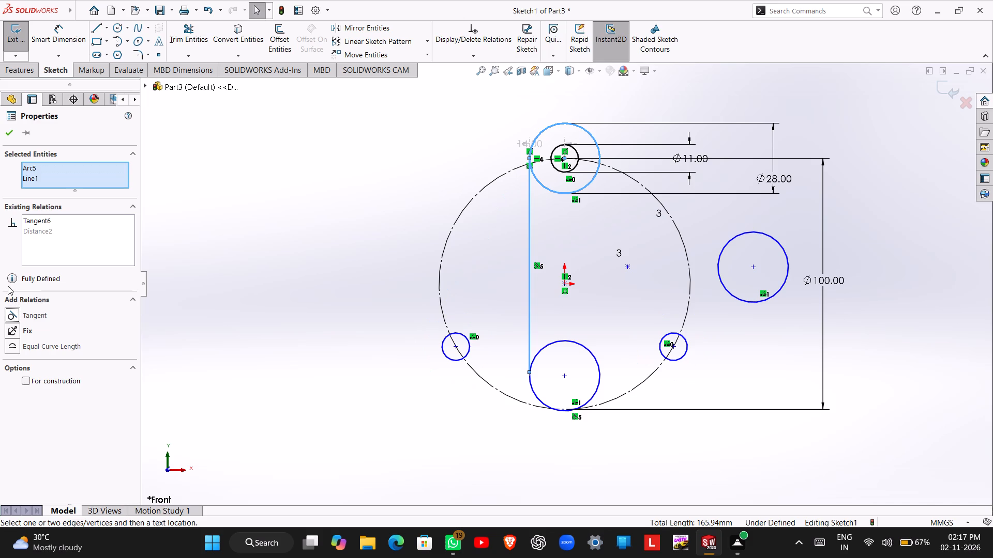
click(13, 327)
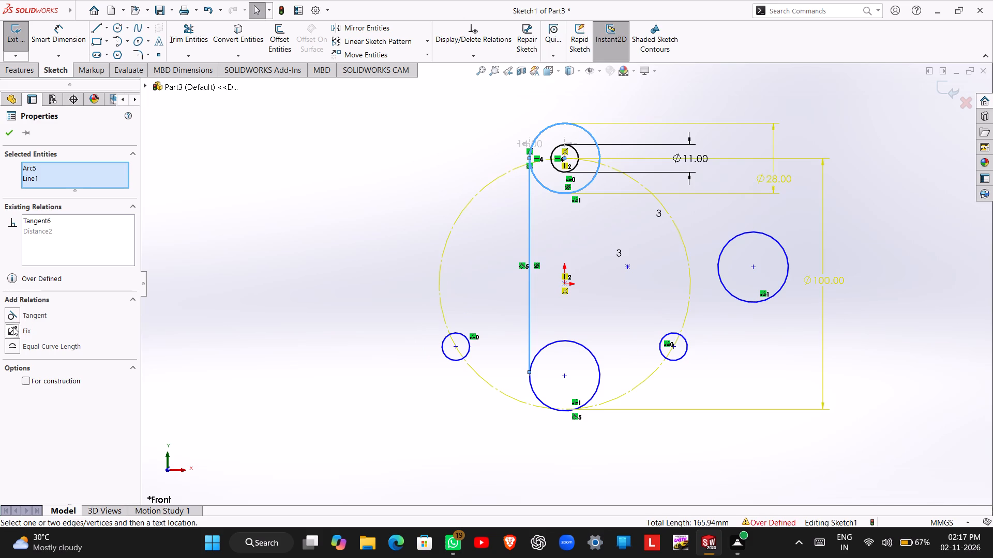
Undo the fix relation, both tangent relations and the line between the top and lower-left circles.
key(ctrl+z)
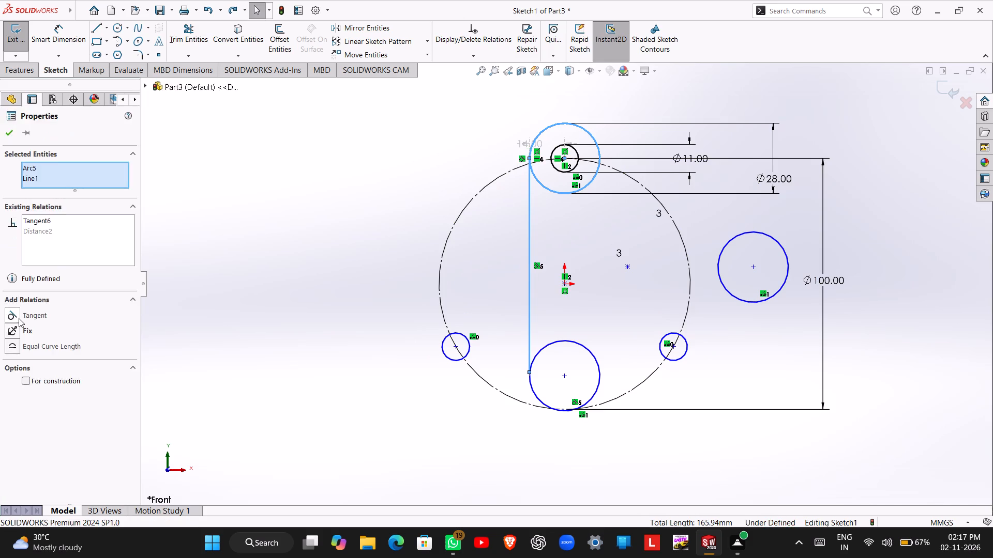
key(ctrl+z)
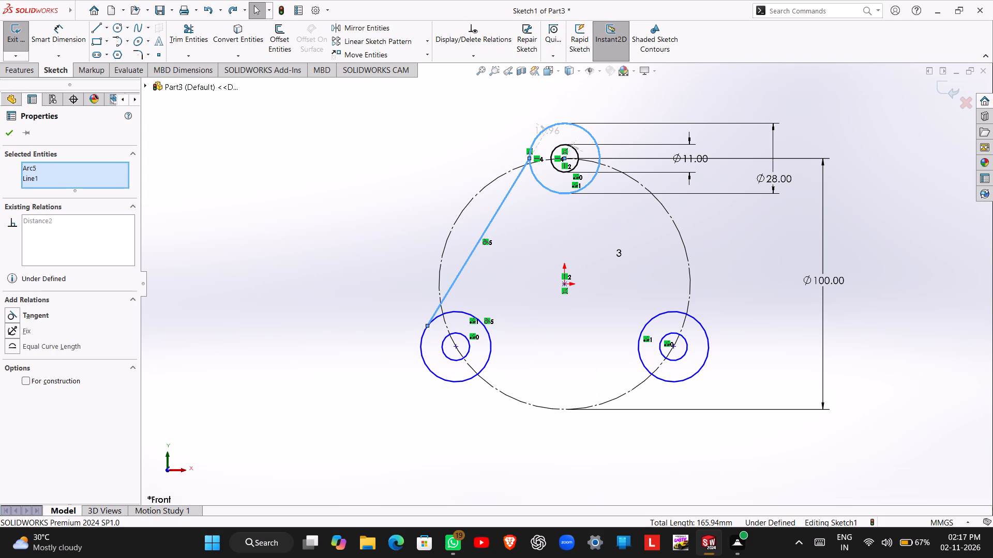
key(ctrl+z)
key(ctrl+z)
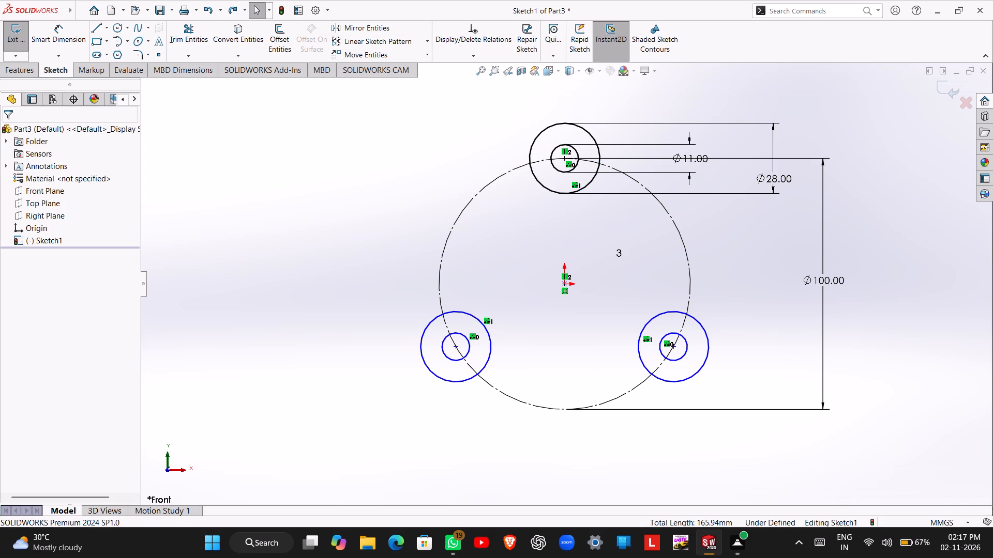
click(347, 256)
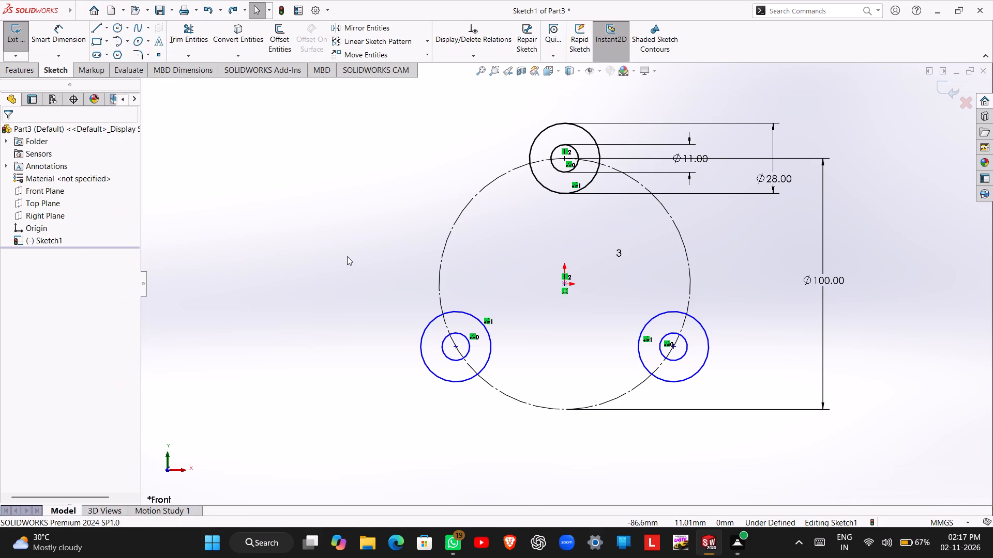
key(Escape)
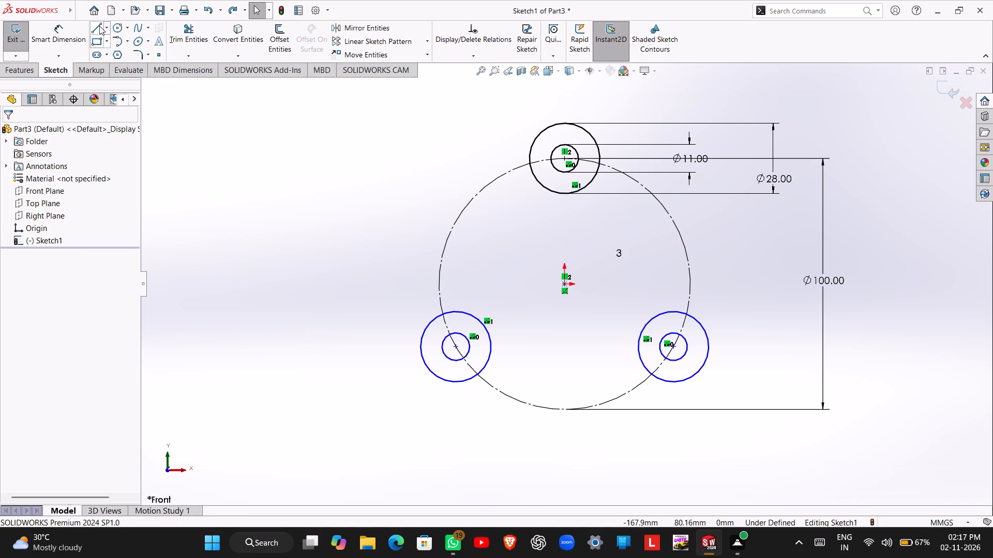
Sketch a line about 87 mm long on the outer side, tangent to the top and lower-left 28 mm circles.
click(99, 24)
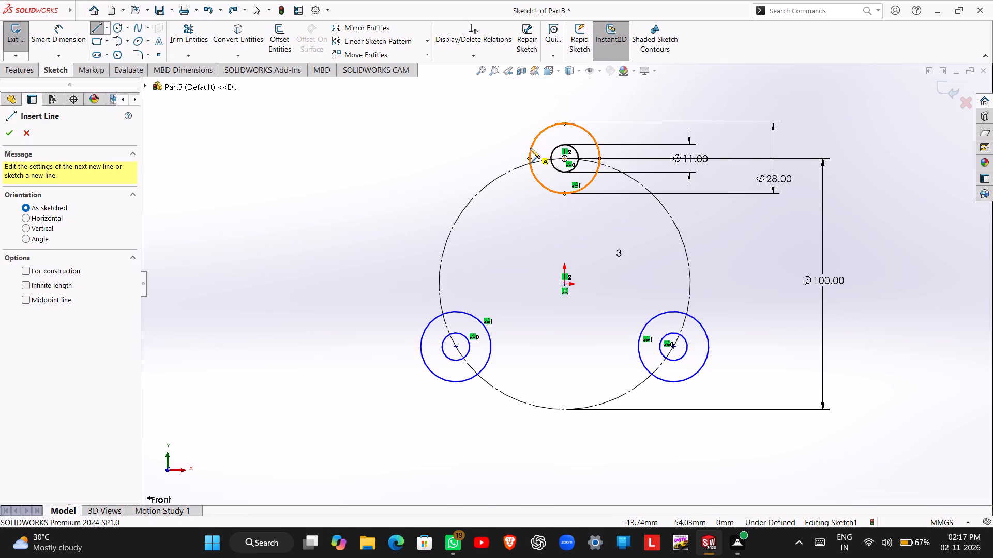
click(530, 148)
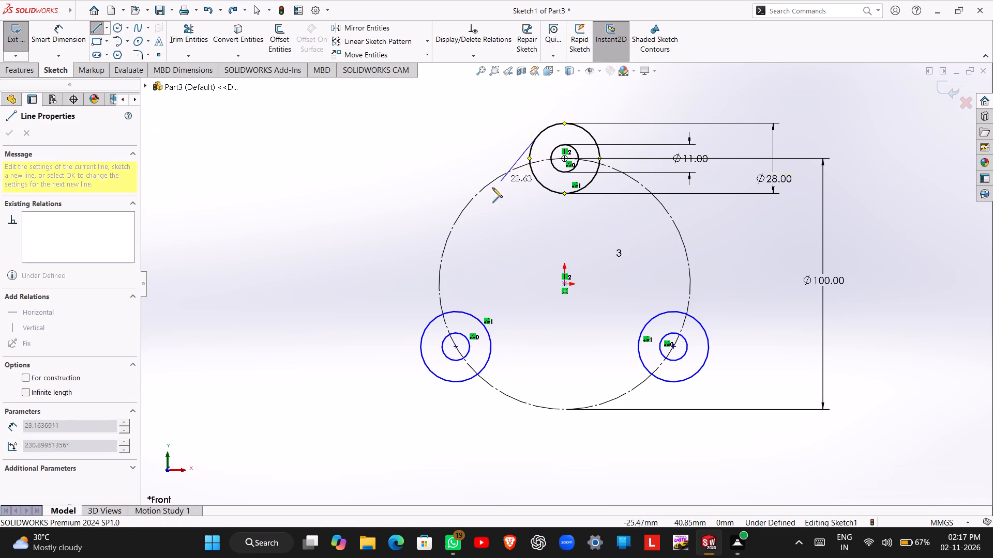
click(423, 331)
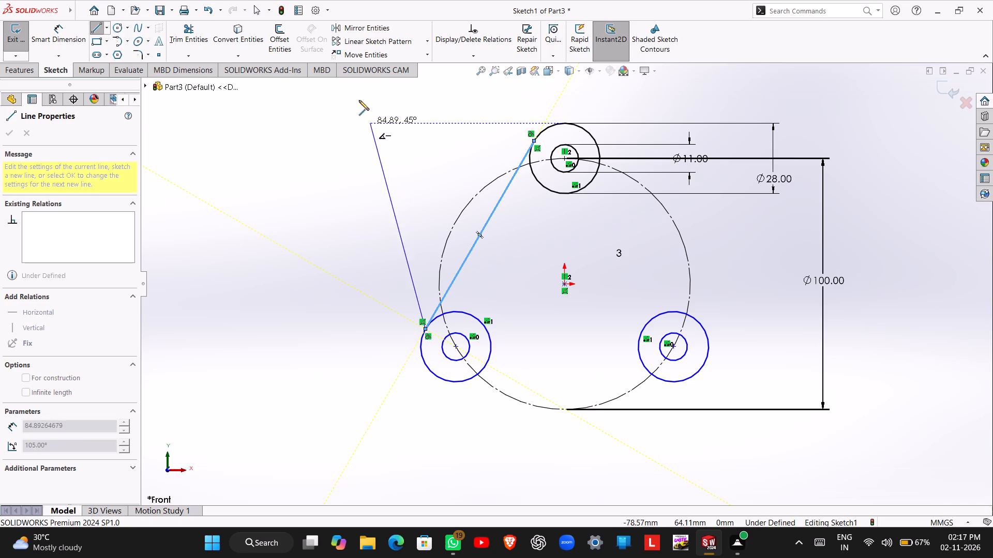
key(Escape)
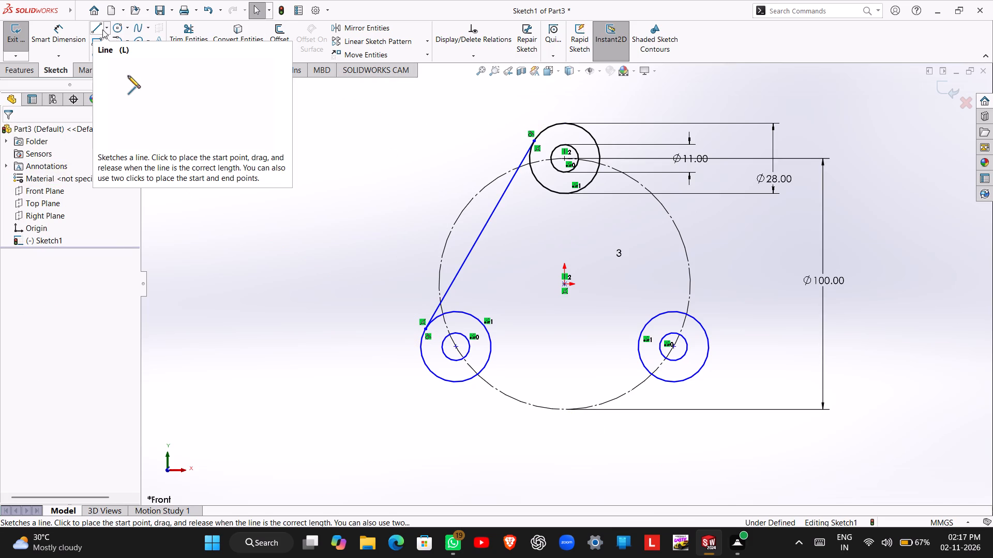
Sketch a line about 87 mm long on the outer side from the top 28 mm circle to the lower-right 28 mm circle, tangent to the latter.
click(101, 29)
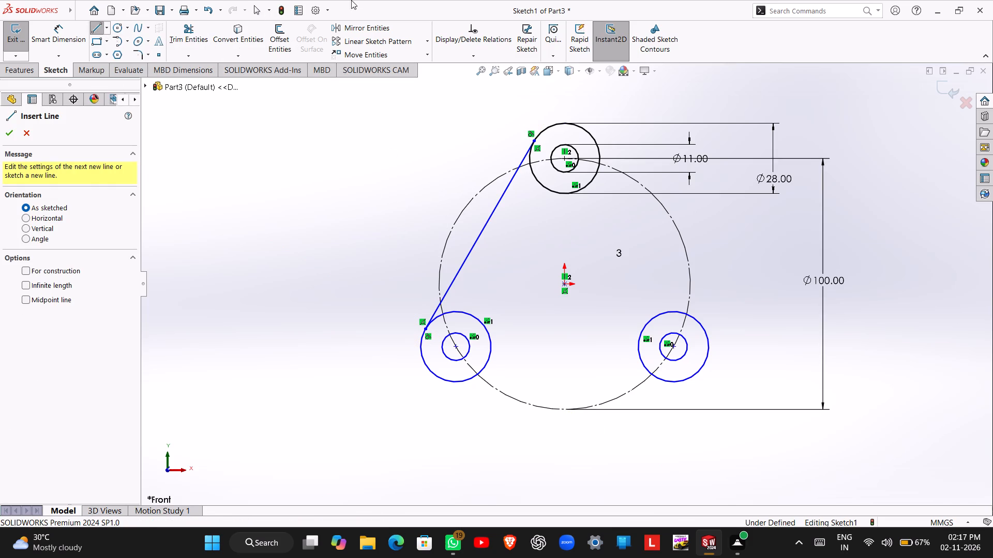
click(595, 139)
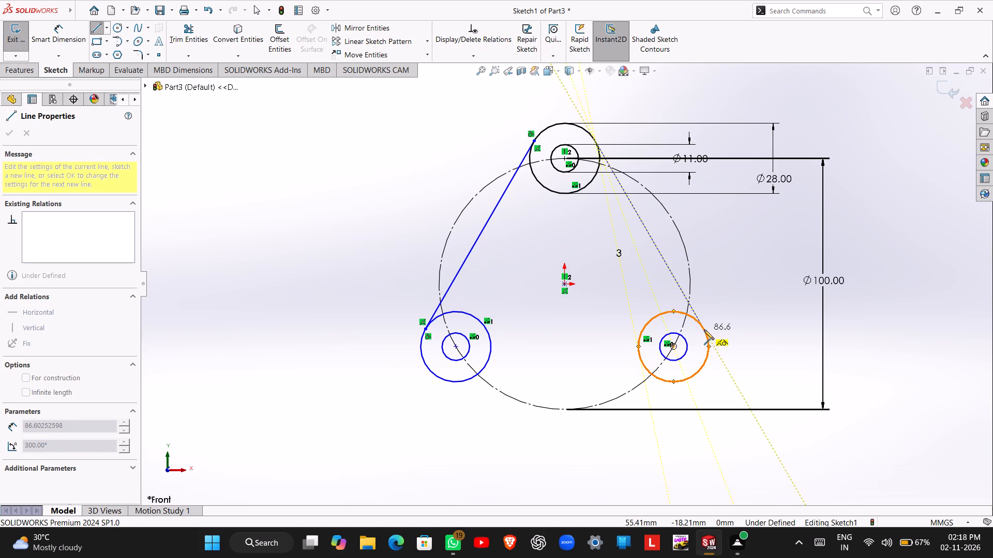
click(704, 330)
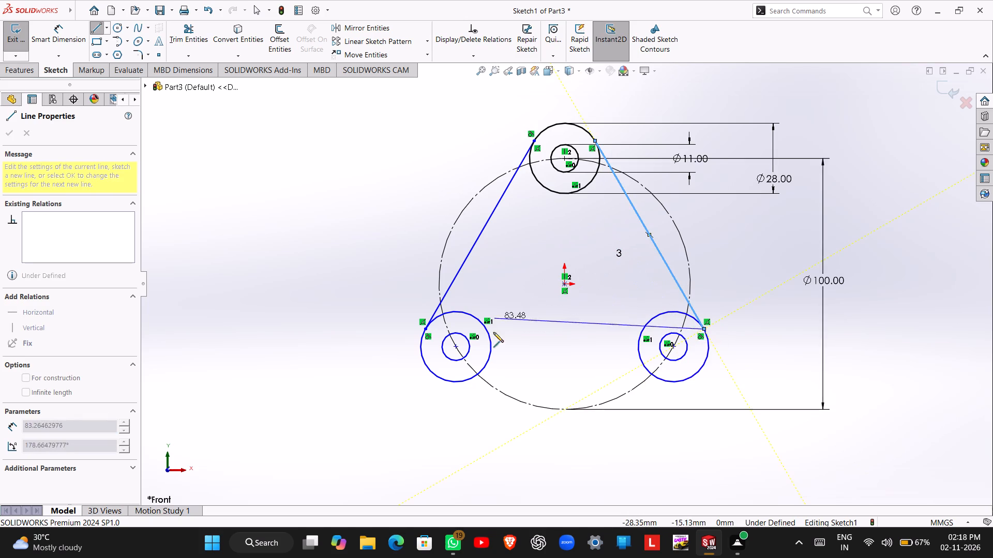
key(Escape)
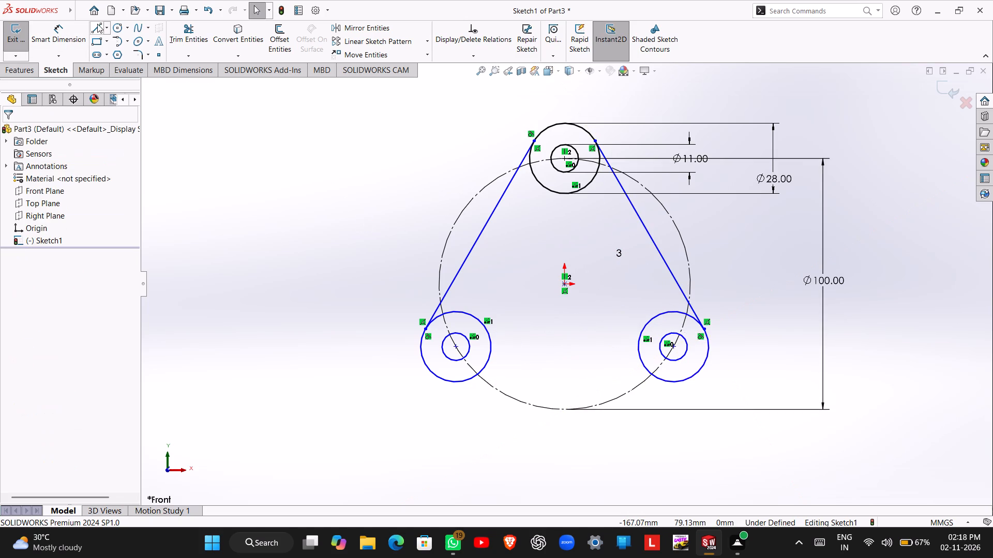
Sketch a horizontal line about 87 mm long between the bottom quadrants of the lower-left and lower-right 28 mm circles.
click(97, 24)
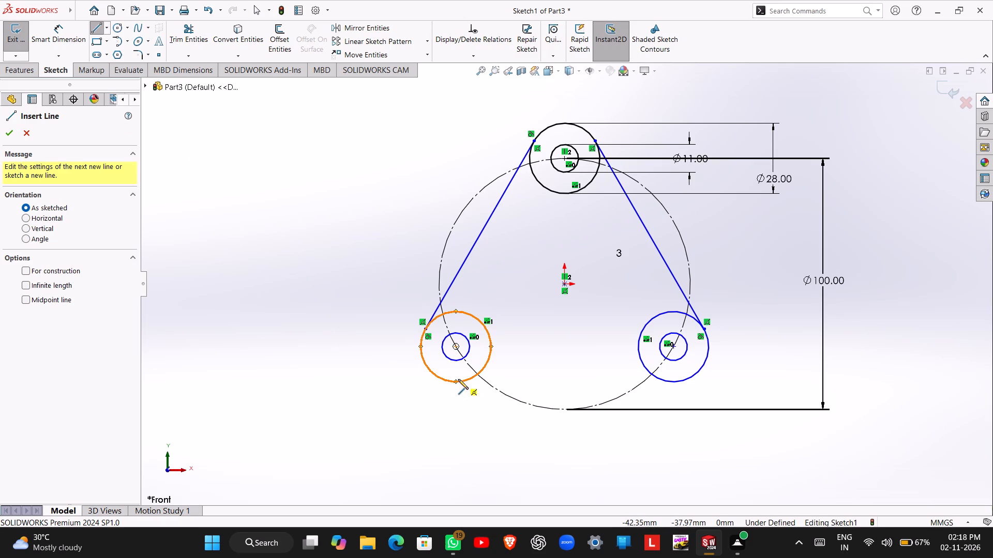
click(457, 383)
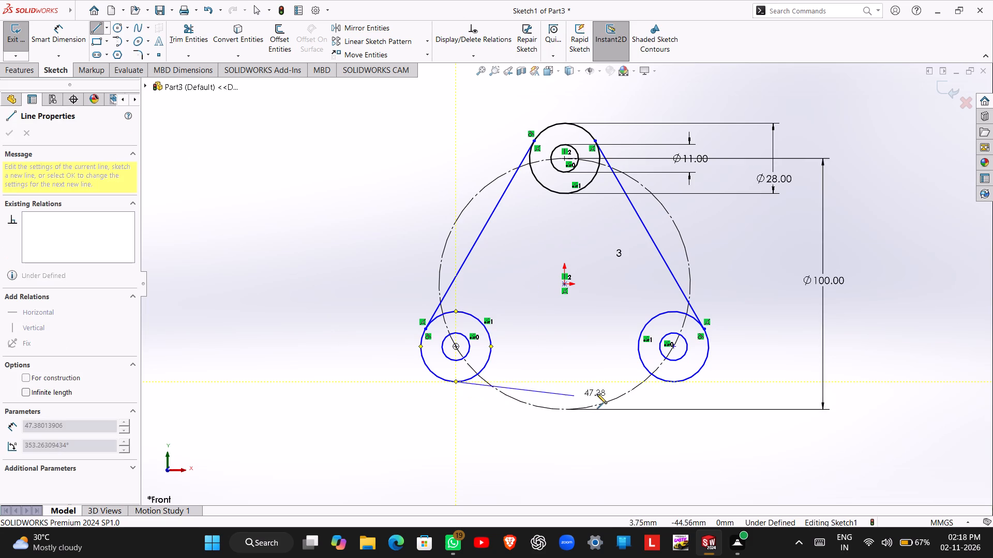
click(674, 381)
key(Escape)
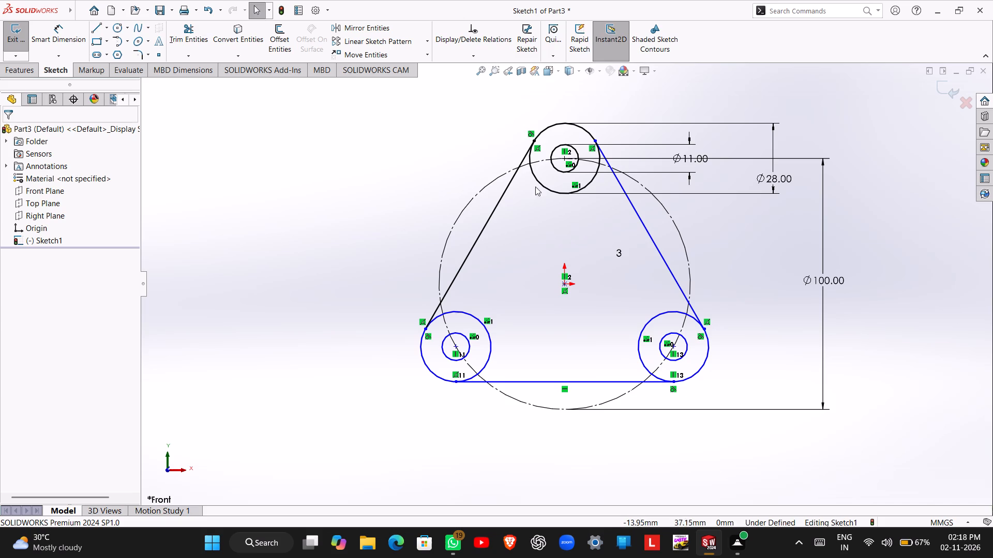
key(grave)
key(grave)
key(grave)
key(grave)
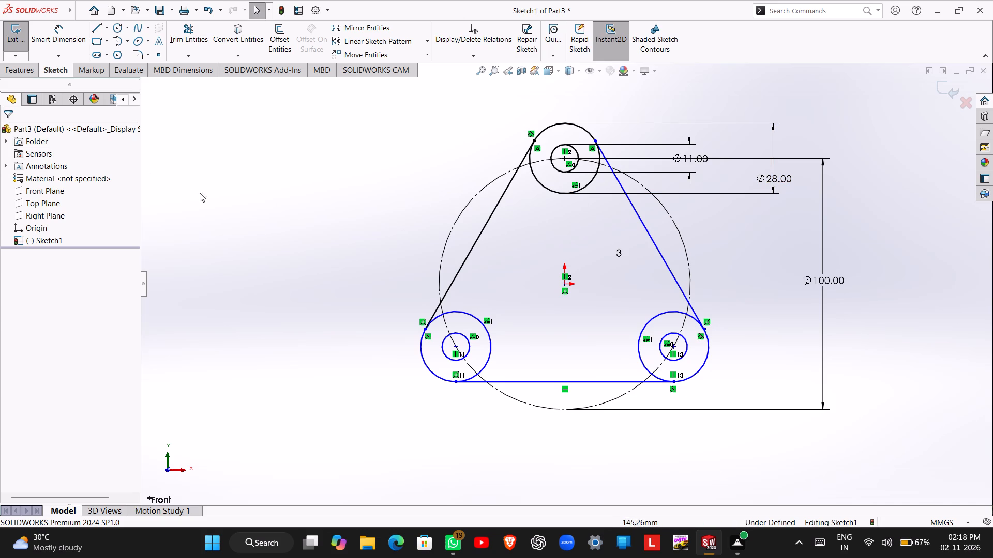
Make the right-hand slanted line tangent to the top 28 mm circle.
click(647, 236)
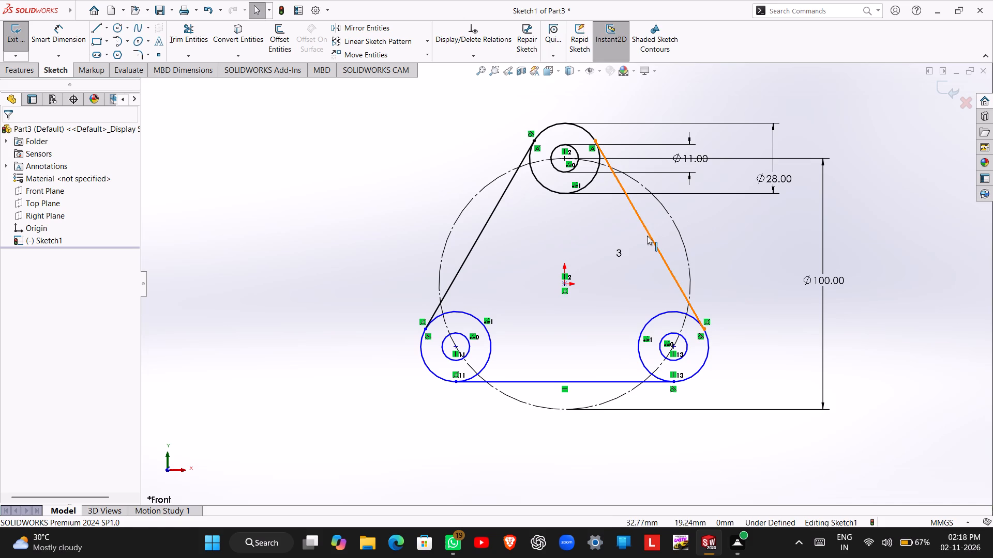
ctrl+click(562, 193)
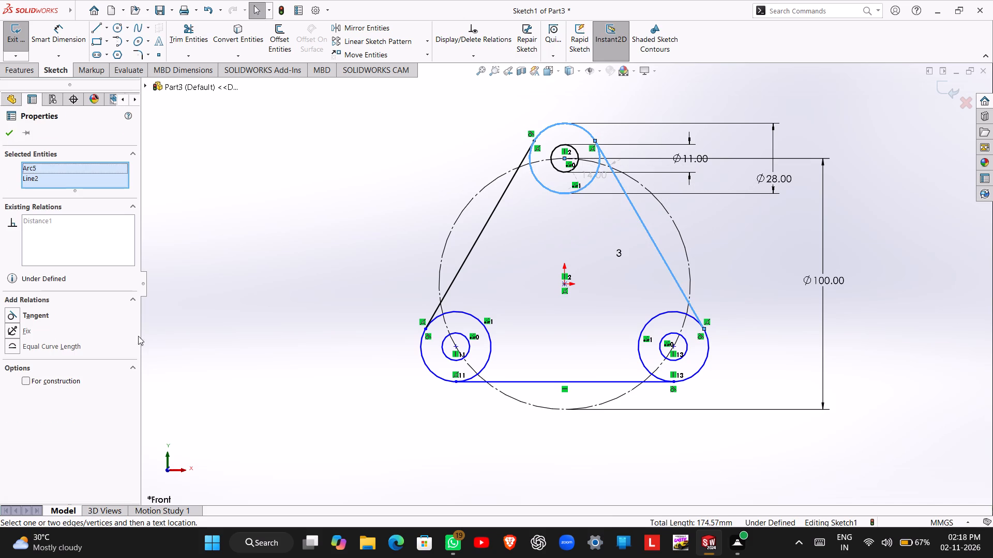
click(10, 311)
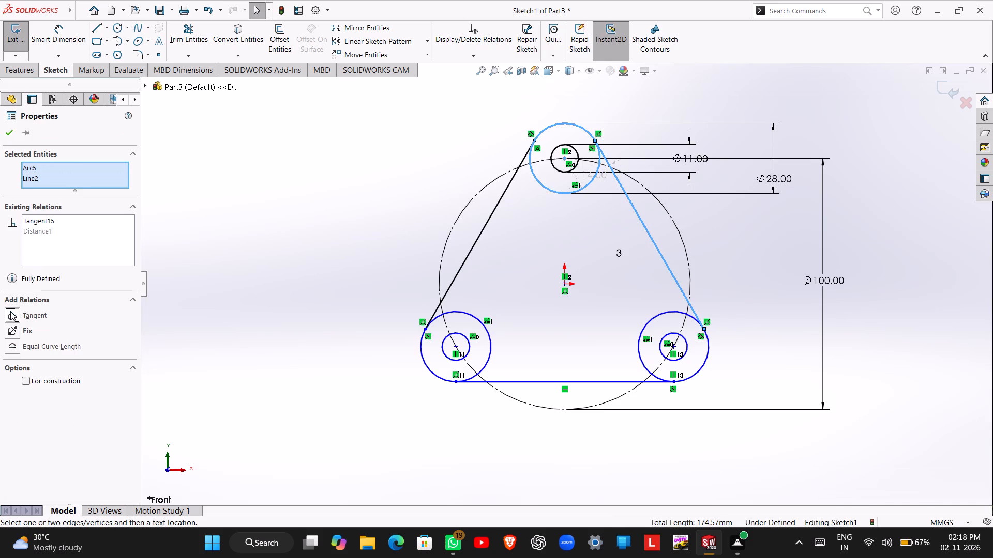
click(15, 315)
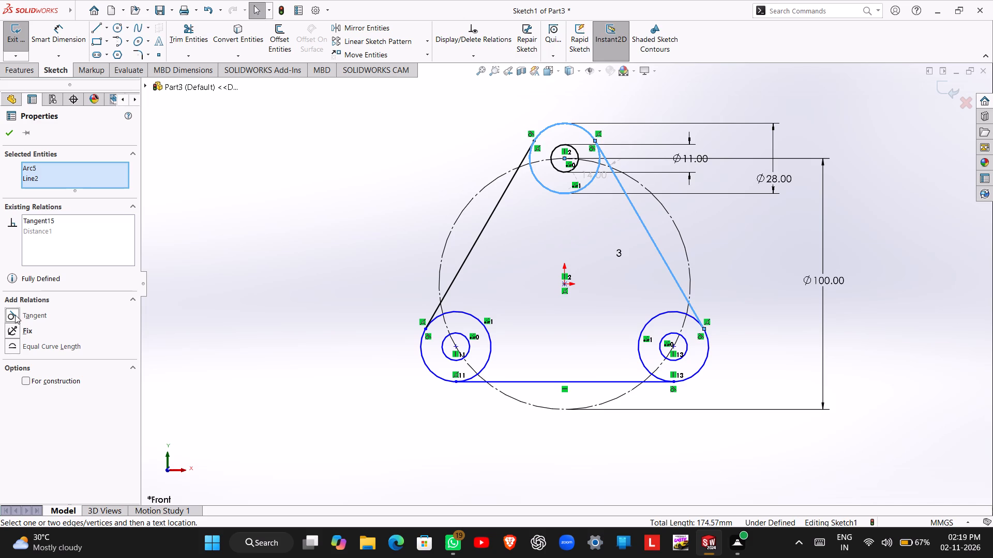
click(15, 315)
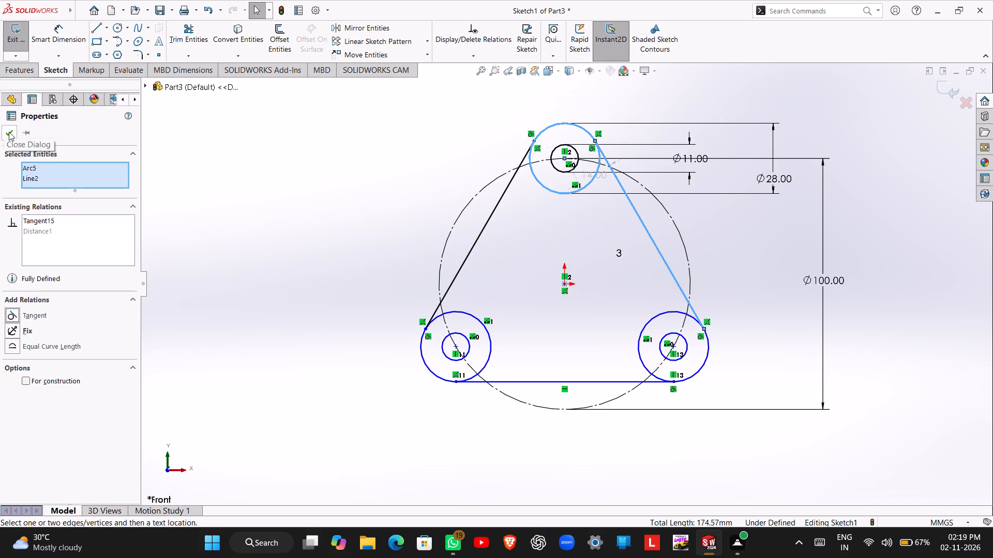
click(9, 132)
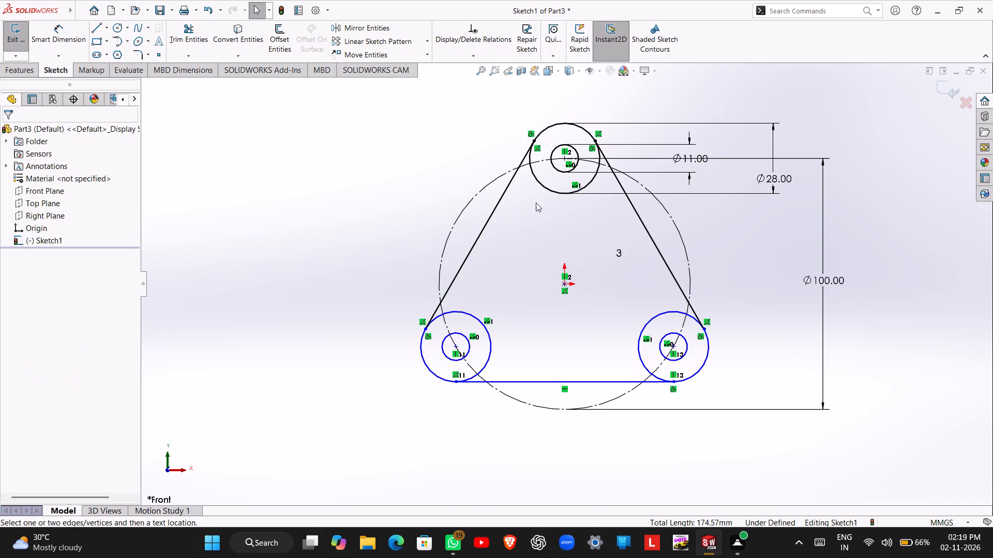
Make the bottom horizontal line tangent to the lower-left 28 mm circle.
click(478, 374)
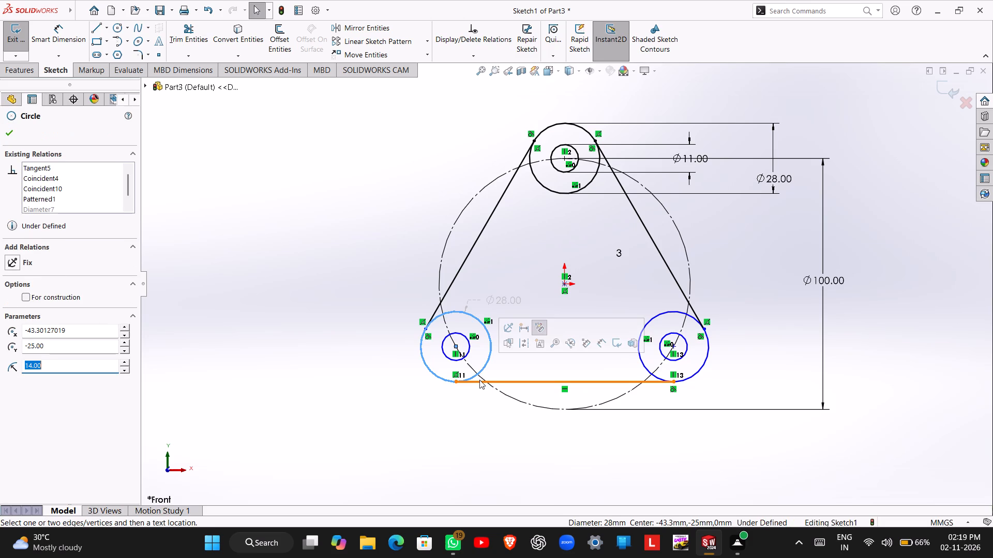
ctrl+click(480, 379)
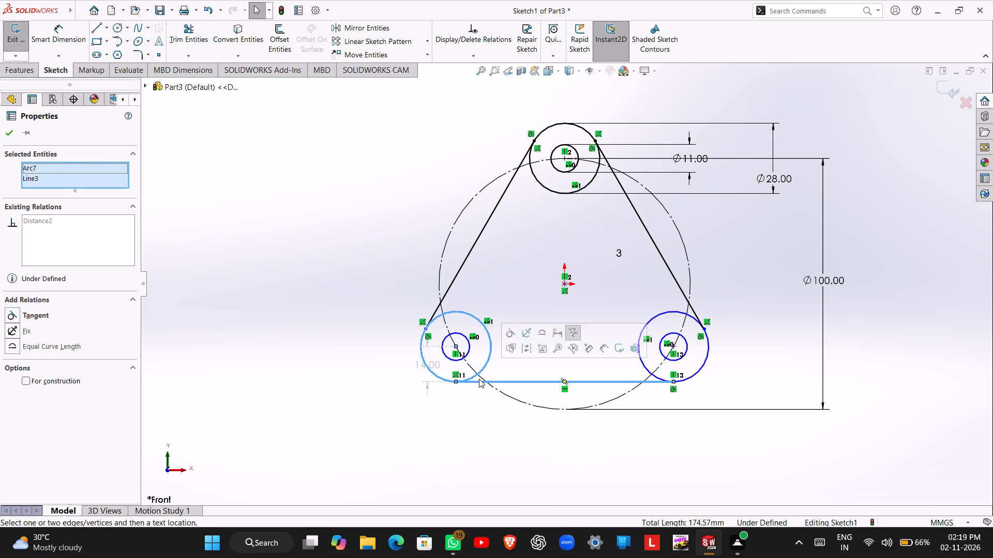
click(10, 314)
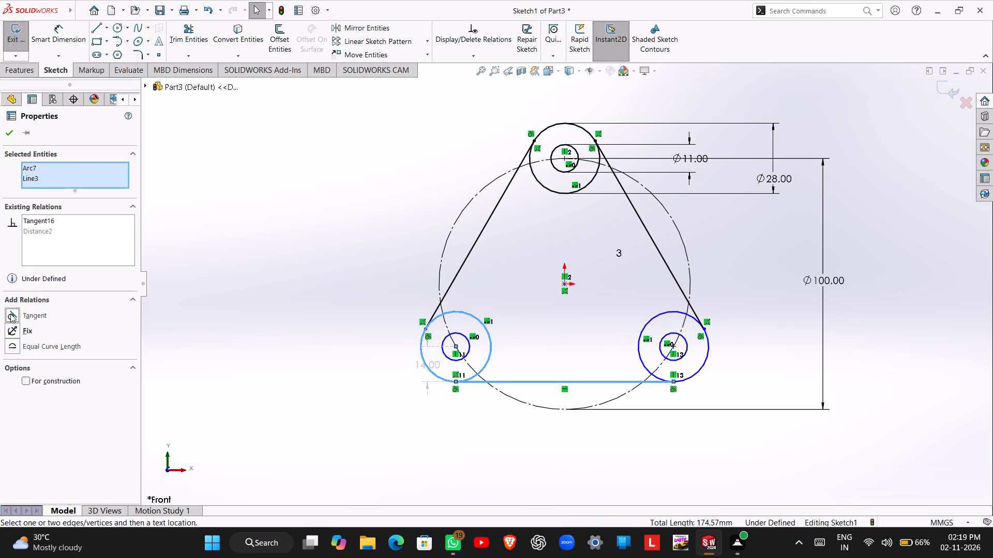
click(13, 126)
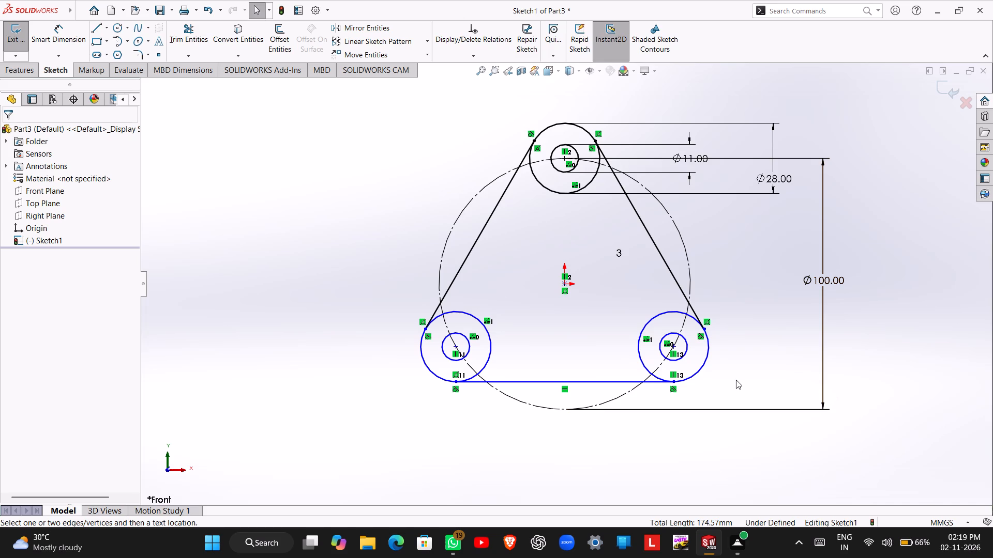
Check tangency of the lower-right 28 mm circle with the bottom and right-hand lines, and of the lower-left 28 mm circle with the left-hand line.
click(704, 365)
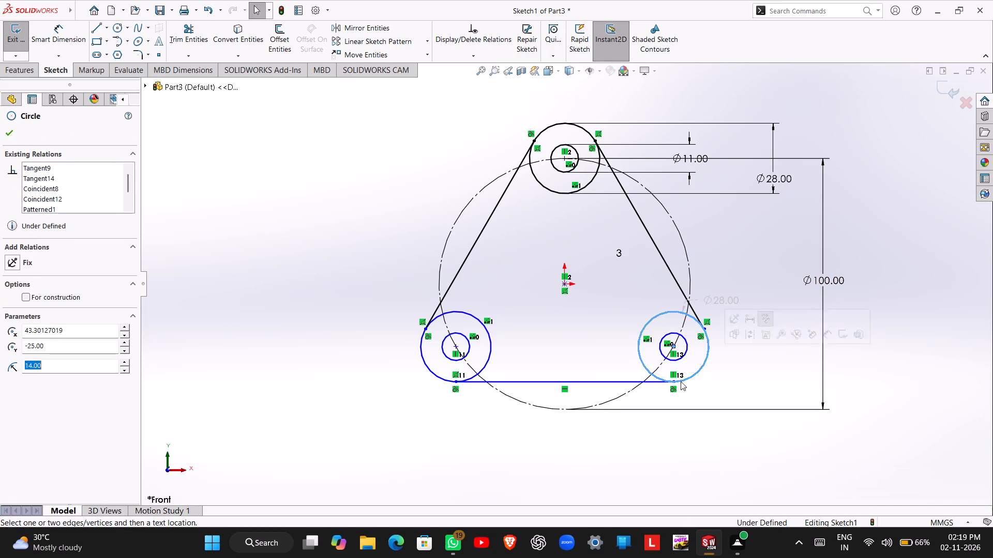
ctrl+click(652, 381)
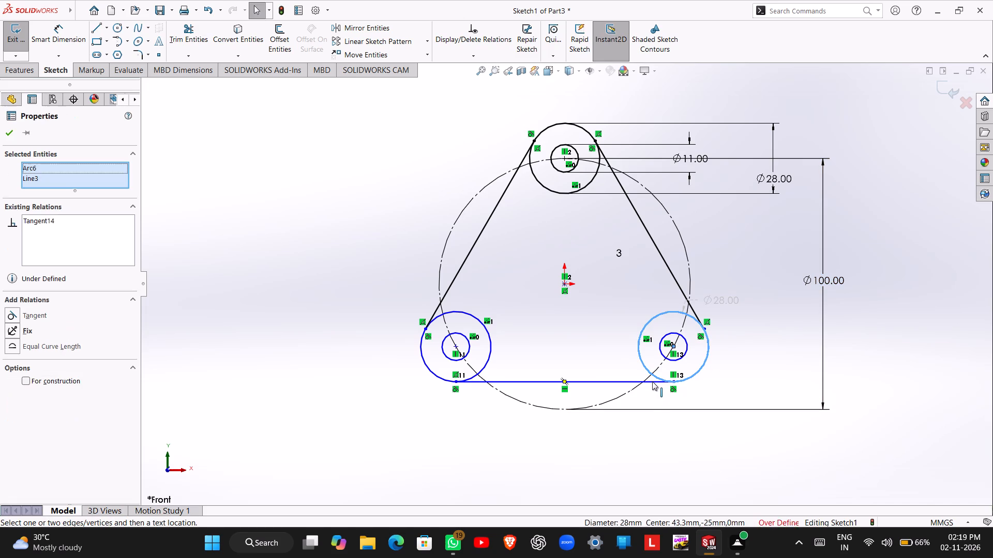
click(16, 318)
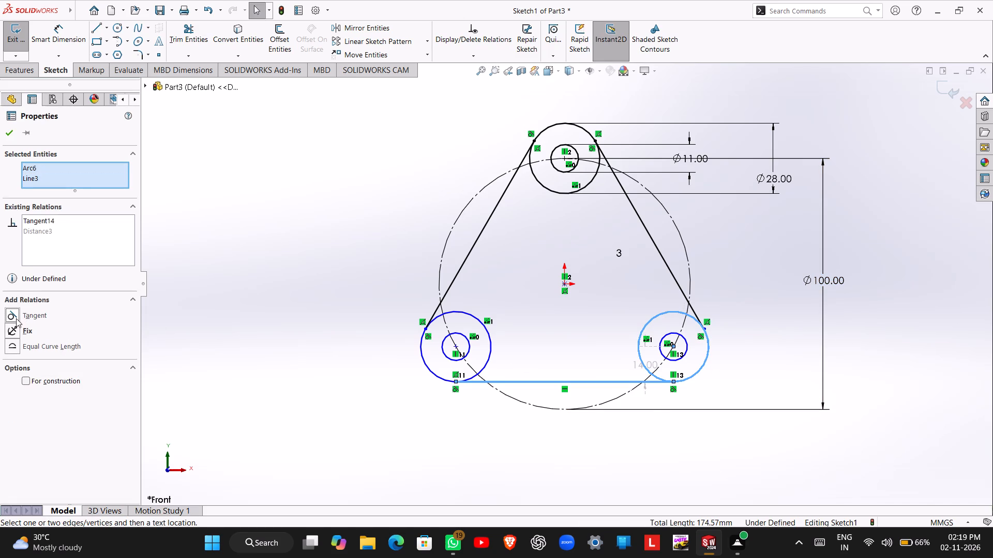
click(9, 137)
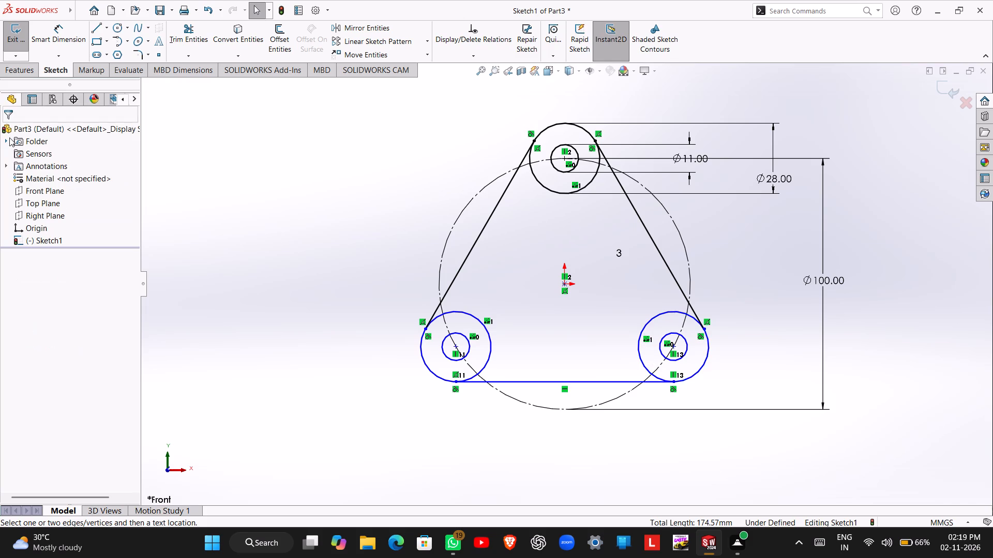
click(658, 250)
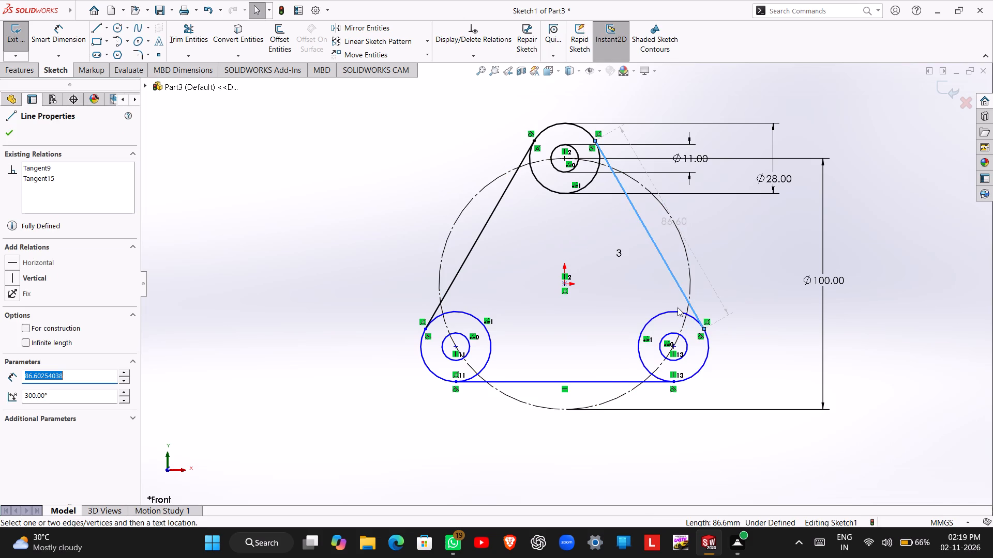
ctrl+click(673, 311)
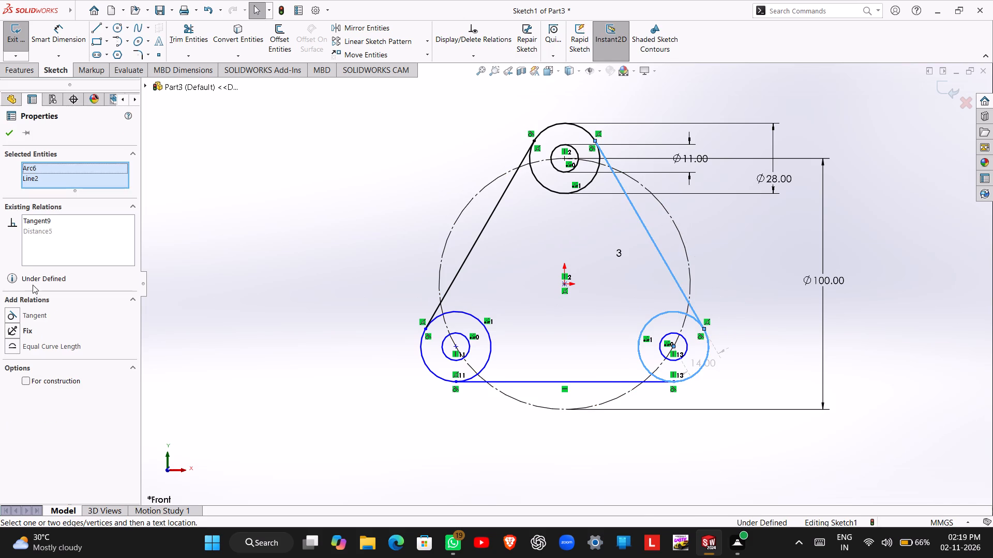
click(15, 309)
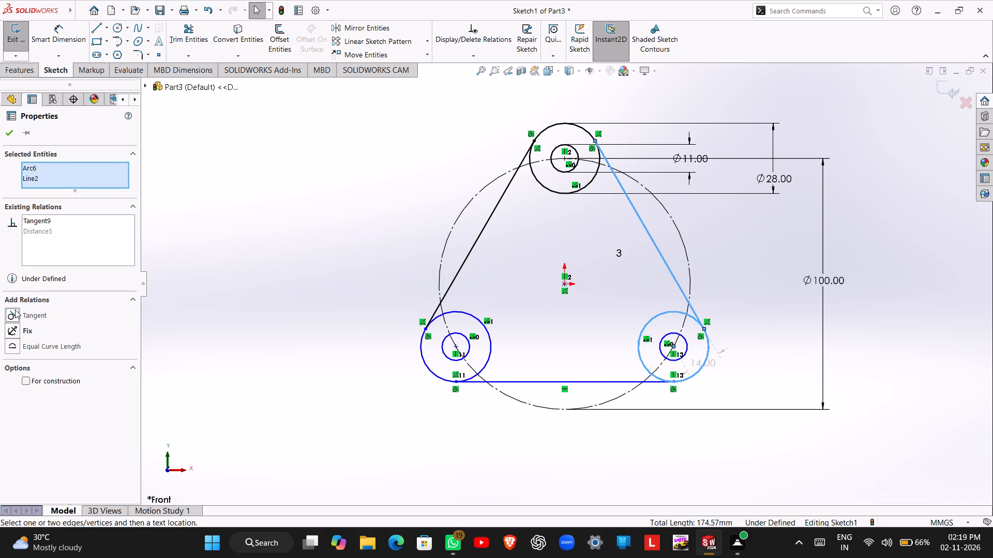
click(12, 132)
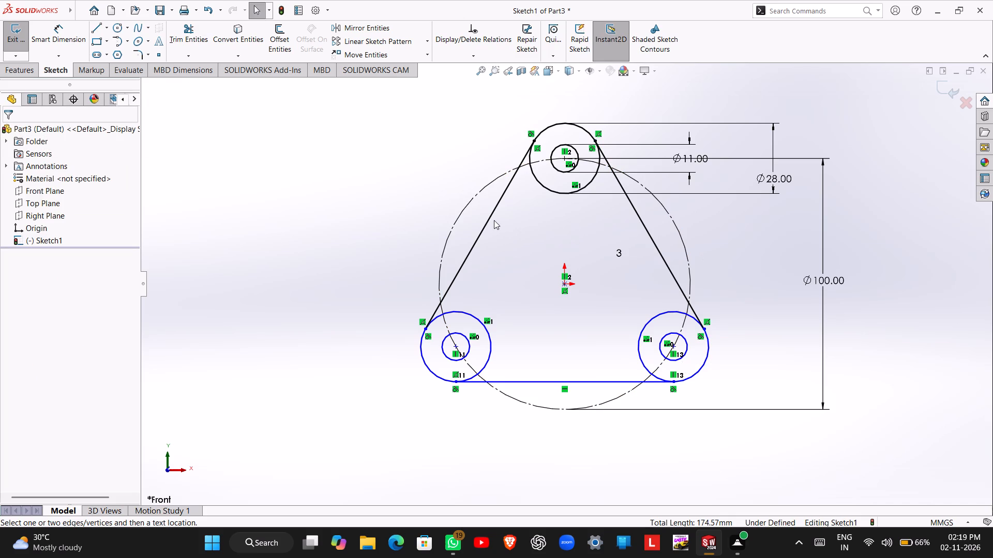
click(490, 218)
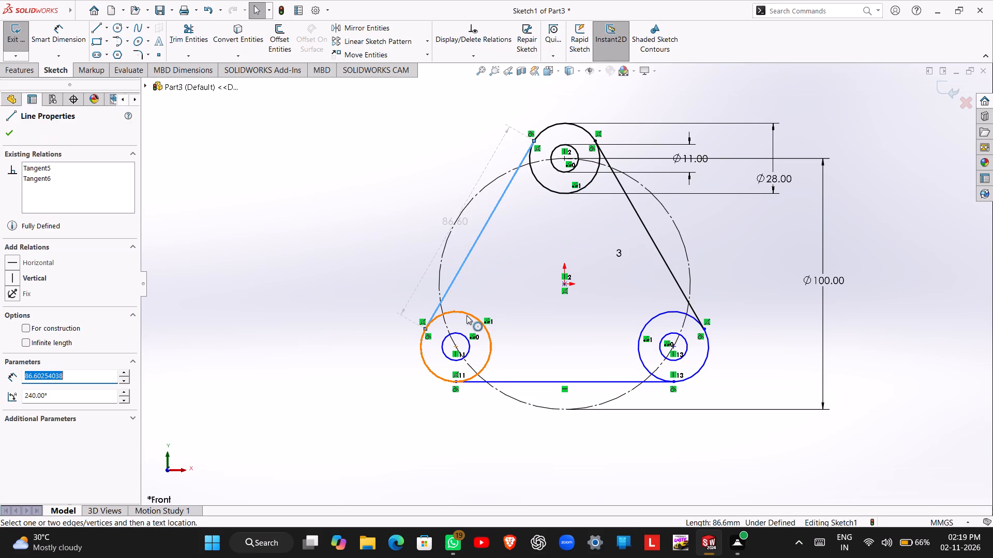
ctrl+click(468, 305)
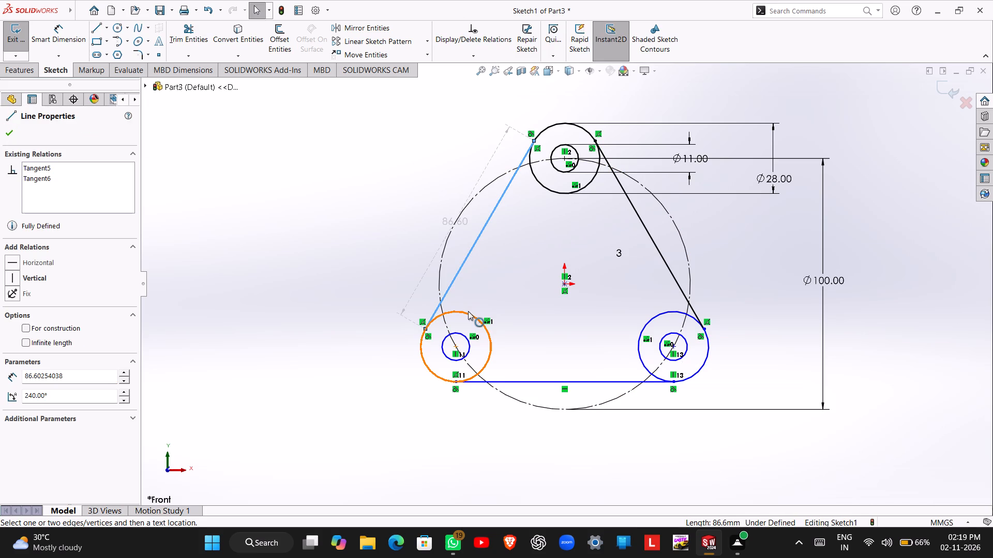
ctrl+click(468, 311)
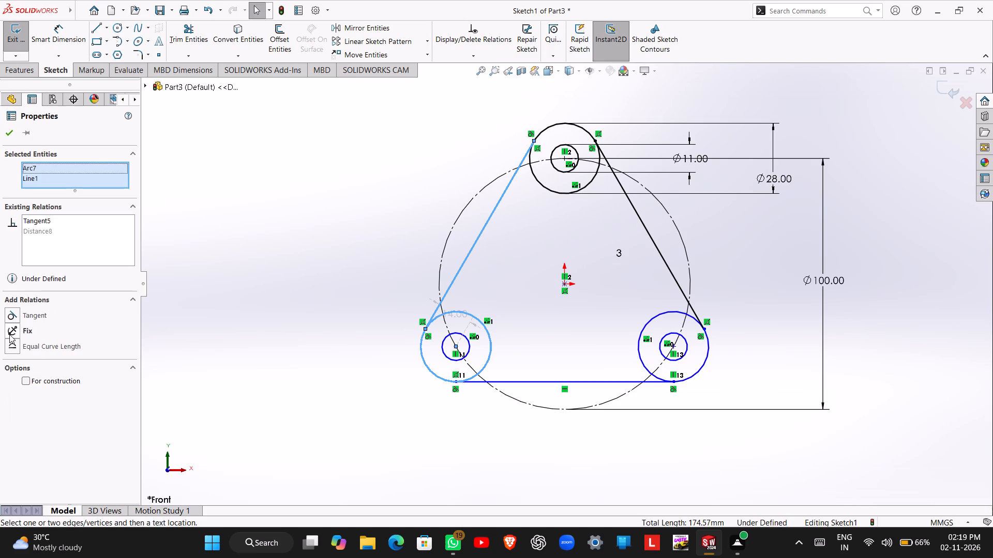
click(8, 312)
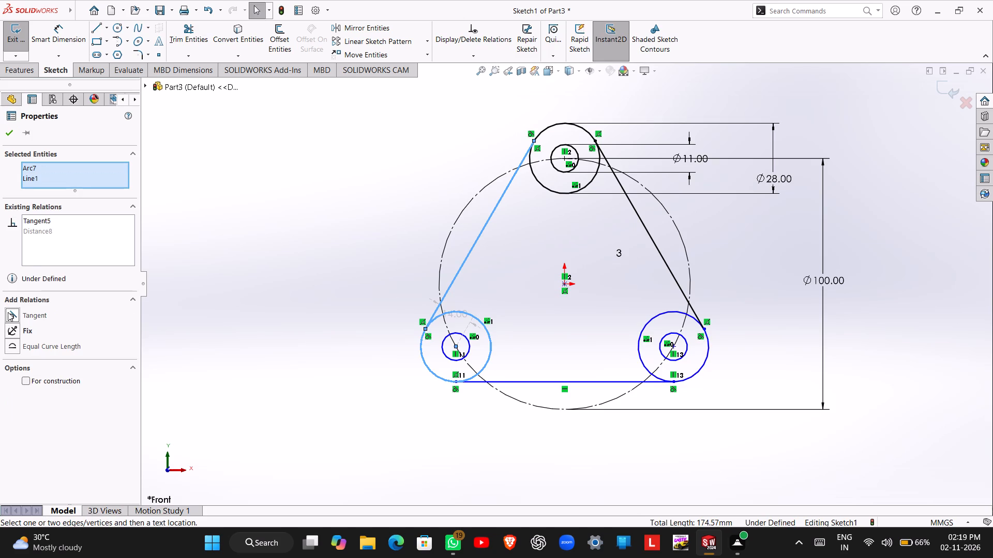
click(11, 136)
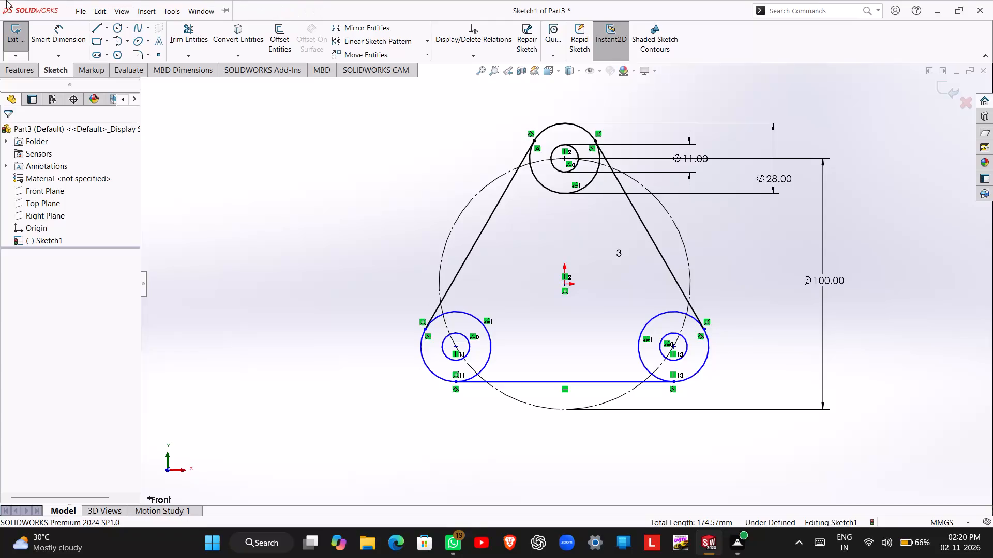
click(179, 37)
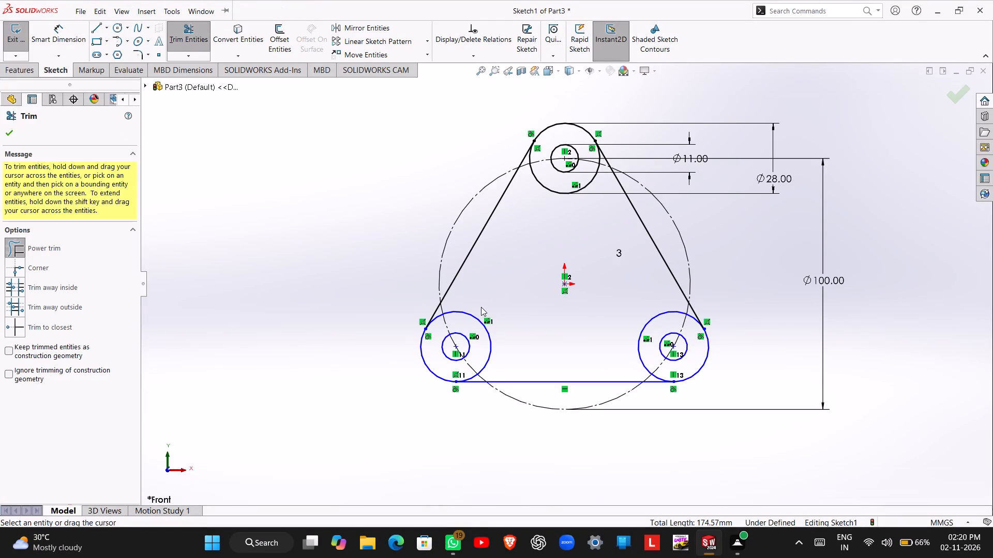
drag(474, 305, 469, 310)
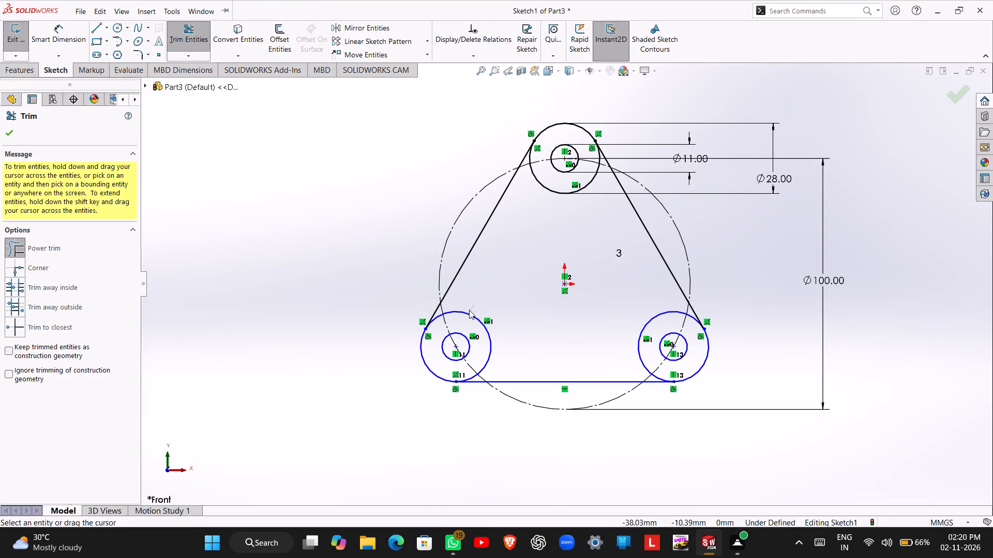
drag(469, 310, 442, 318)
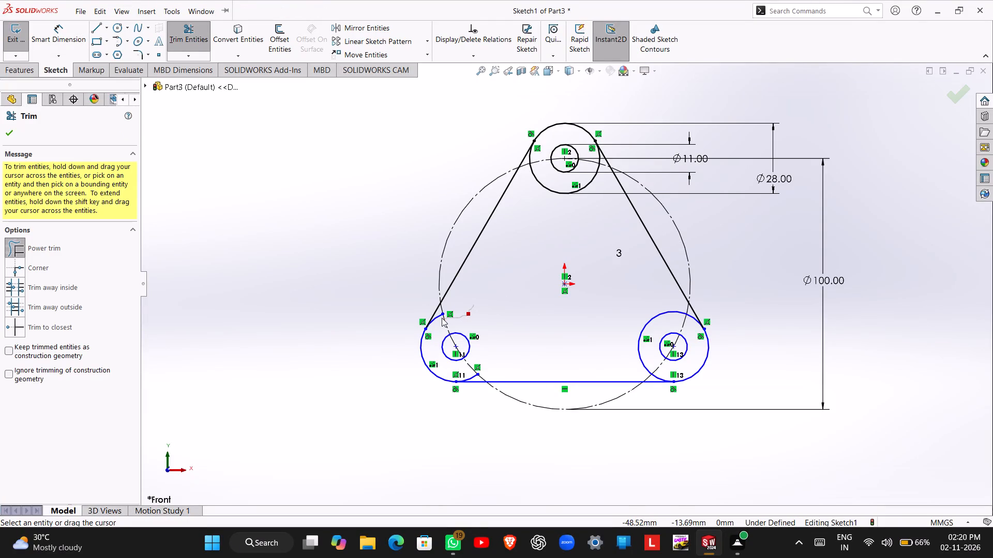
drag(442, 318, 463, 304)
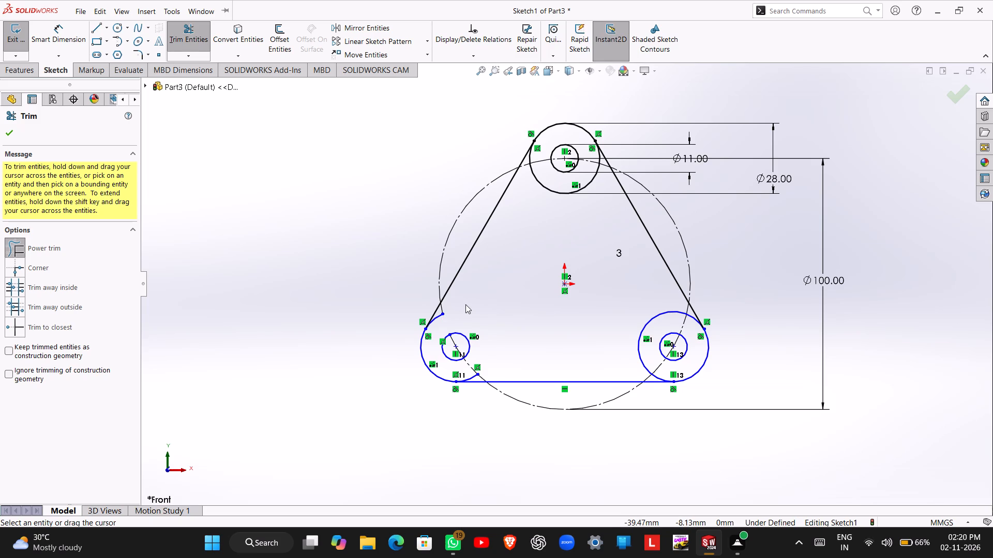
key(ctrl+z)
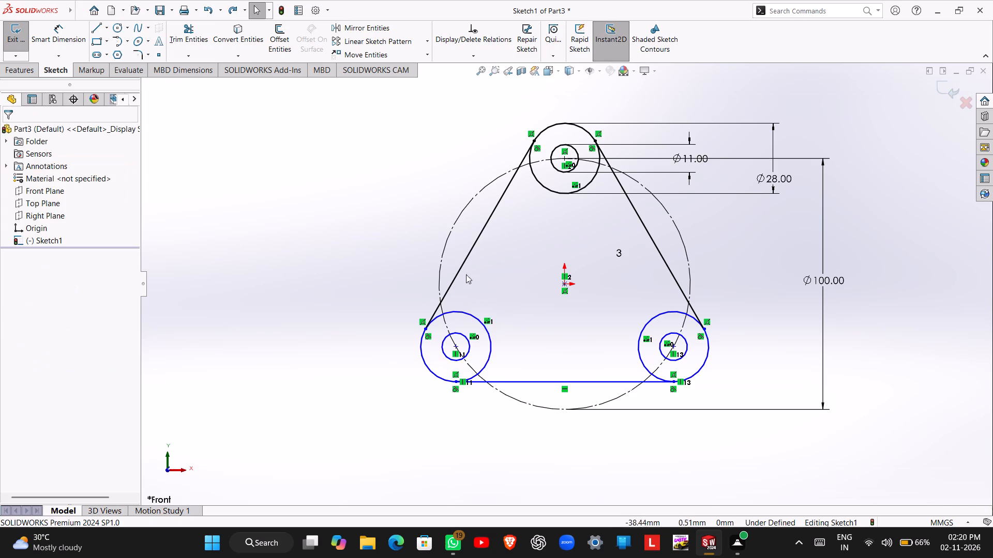
Trim the inner part of the lower-left 28 mm circle back to its tangent points with the left-hand and bottom lines.
click(185, 26)
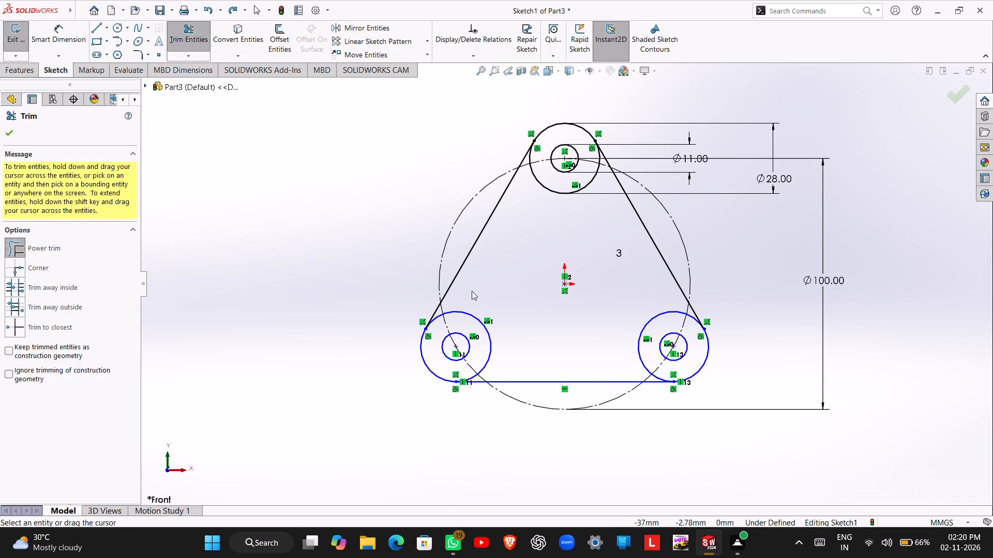
drag(472, 290, 469, 319)
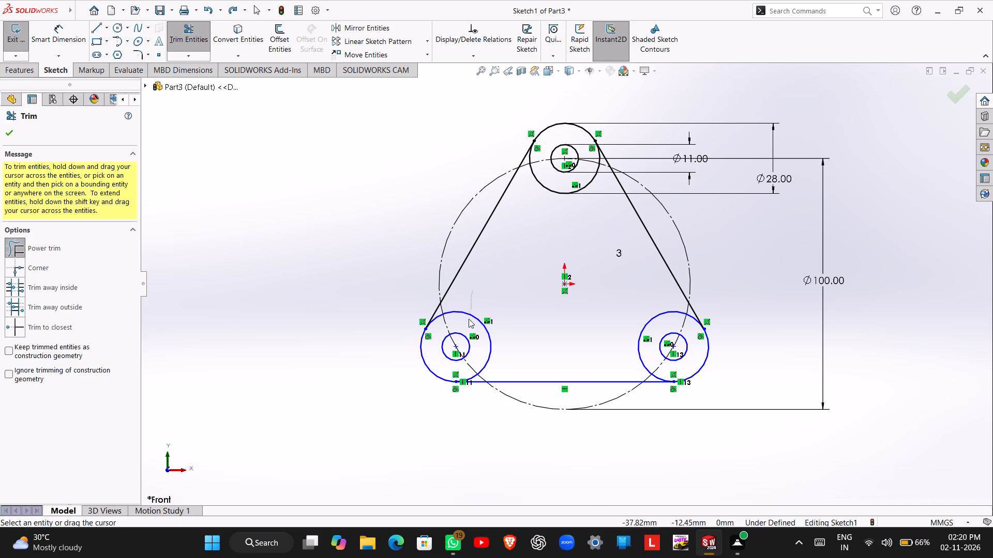
drag(469, 319, 471, 334)
click(41, 72)
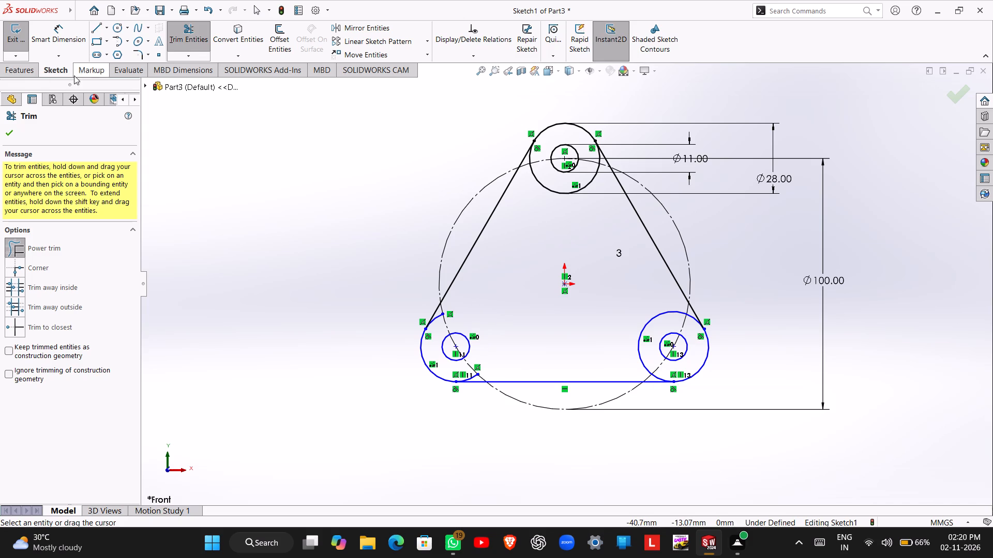
click(41, 72)
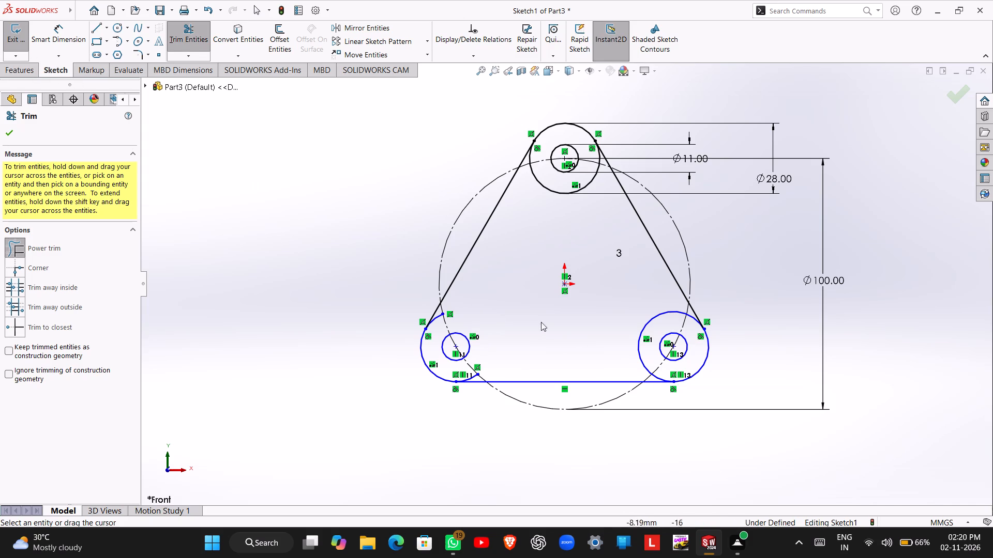
click(41, 72)
triple_click(41, 72)
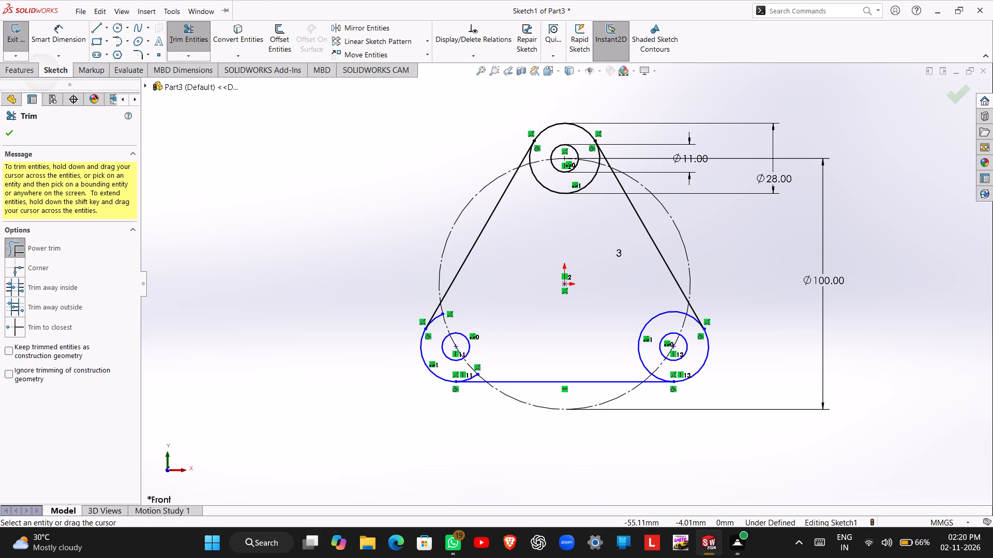
click(41, 72)
click(41, 72)
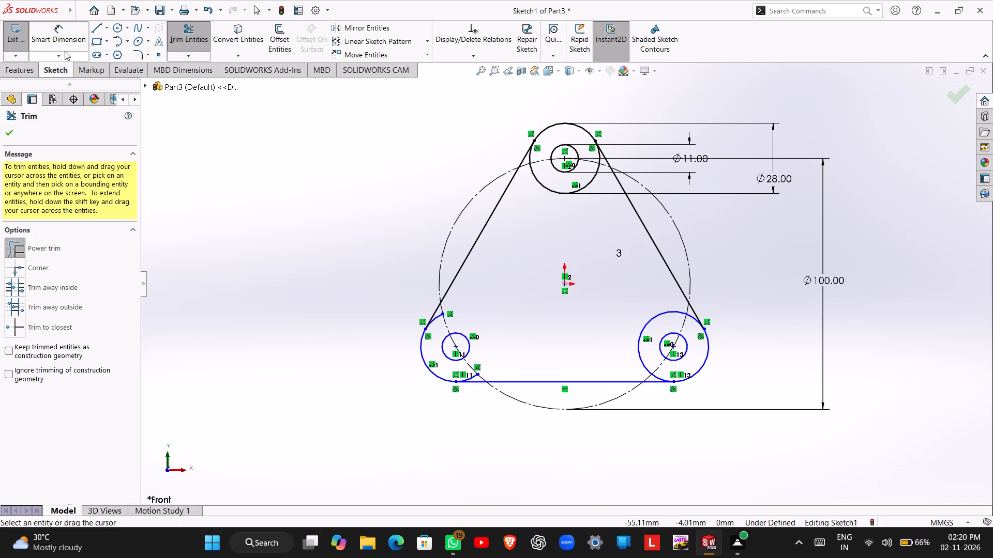
click(41, 72)
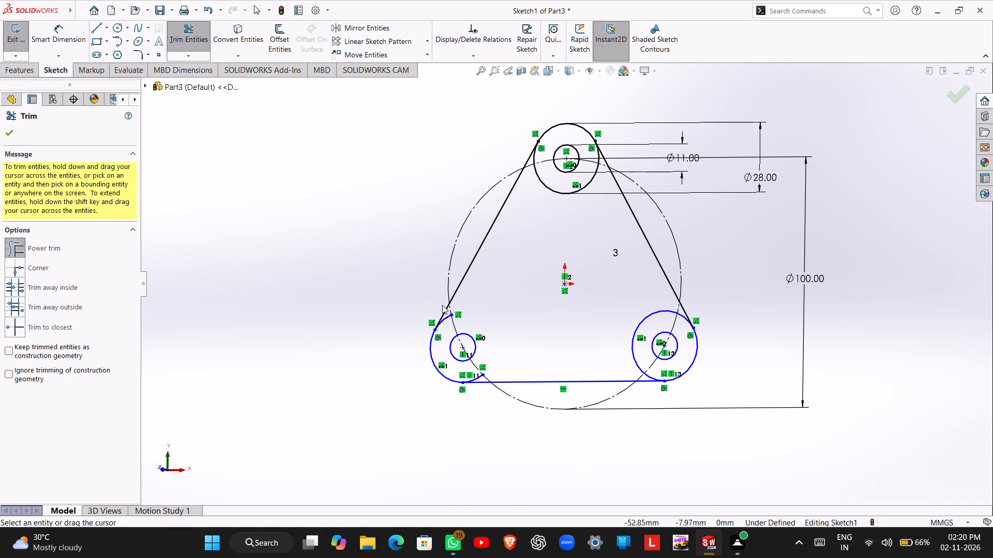
drag(450, 327, 446, 315)
drag(461, 366, 478, 374)
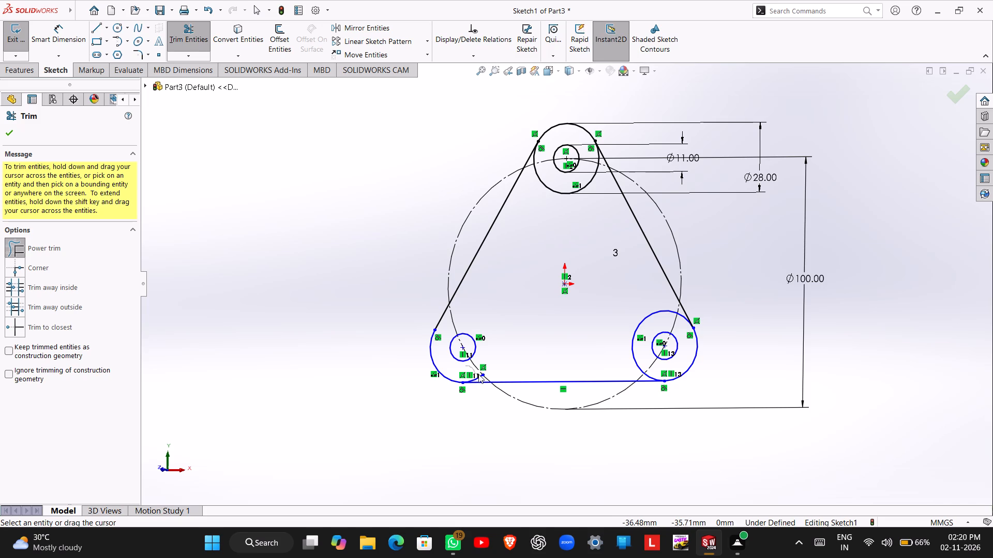
drag(478, 374, 481, 377)
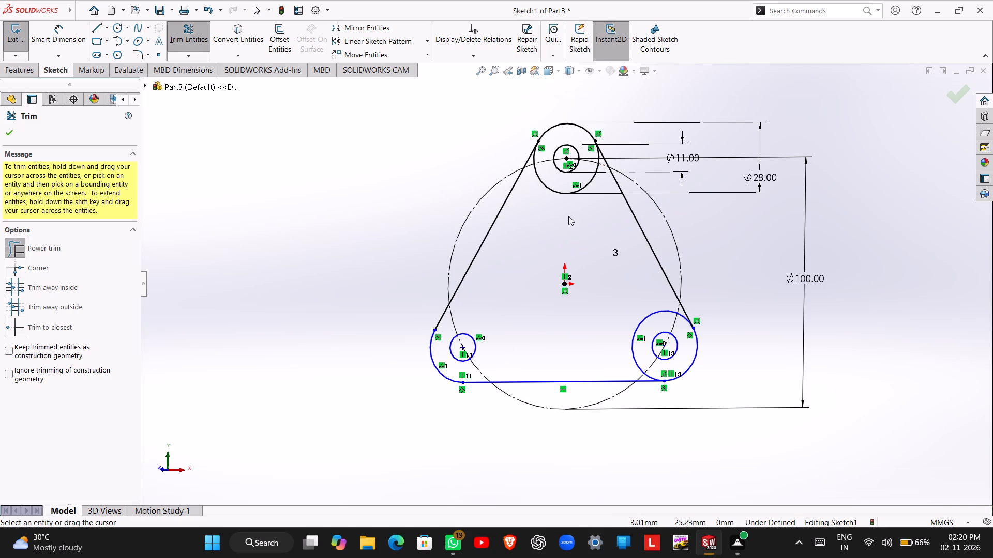
Trim the inner part of the top 28 mm circle back to its tangent points with the two slanted lines.
drag(555, 205, 562, 180)
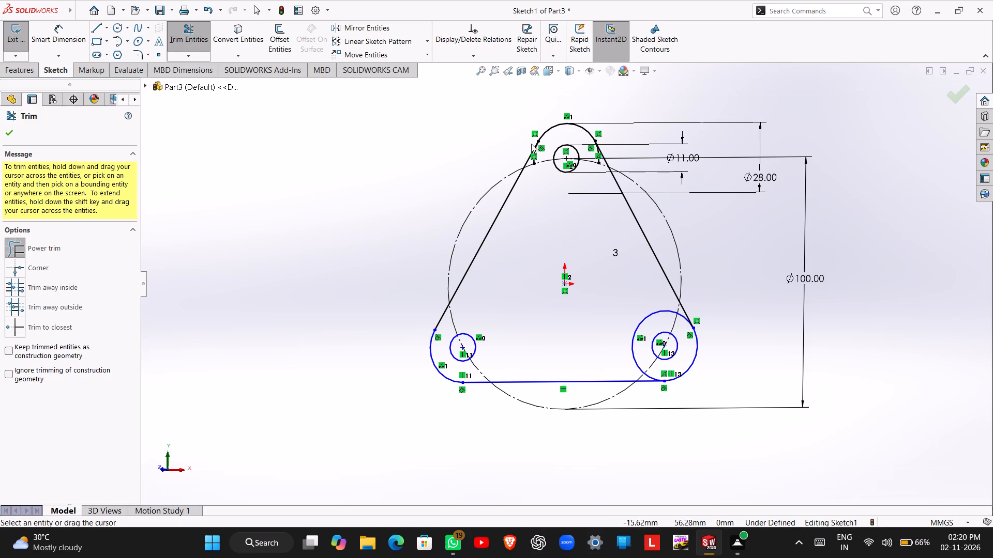
click(550, 153)
drag(545, 155, 544, 155)
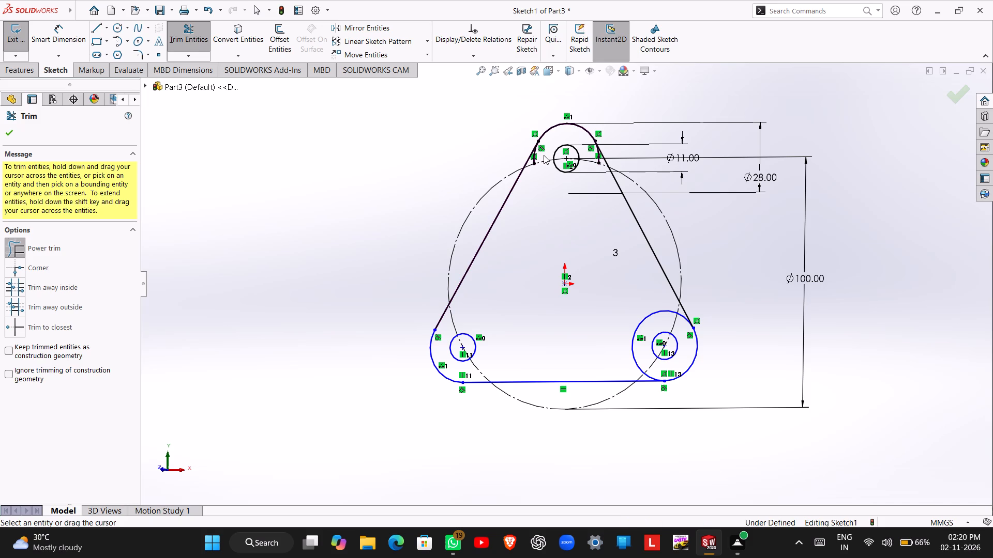
drag(544, 155, 532, 160)
drag(575, 135, 578, 135)
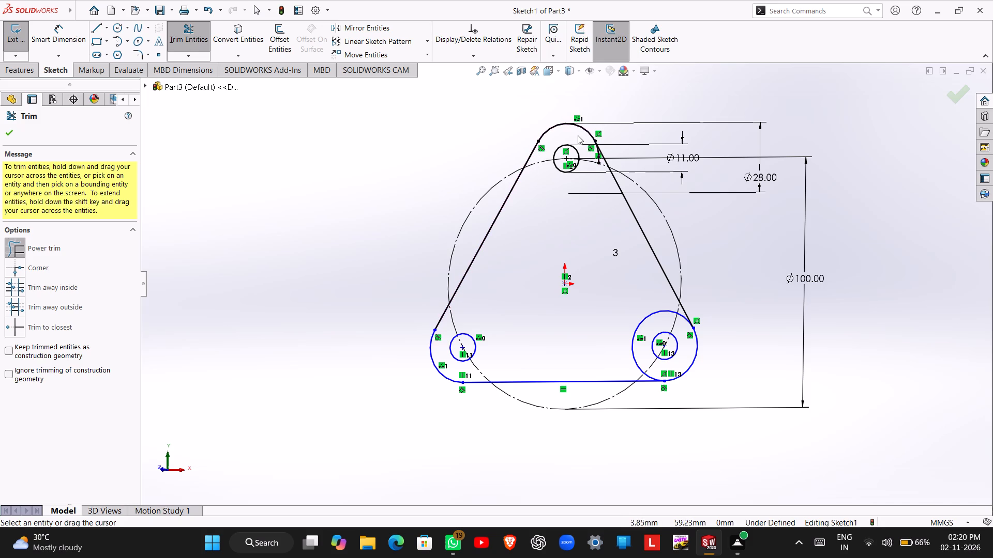
drag(578, 135, 600, 161)
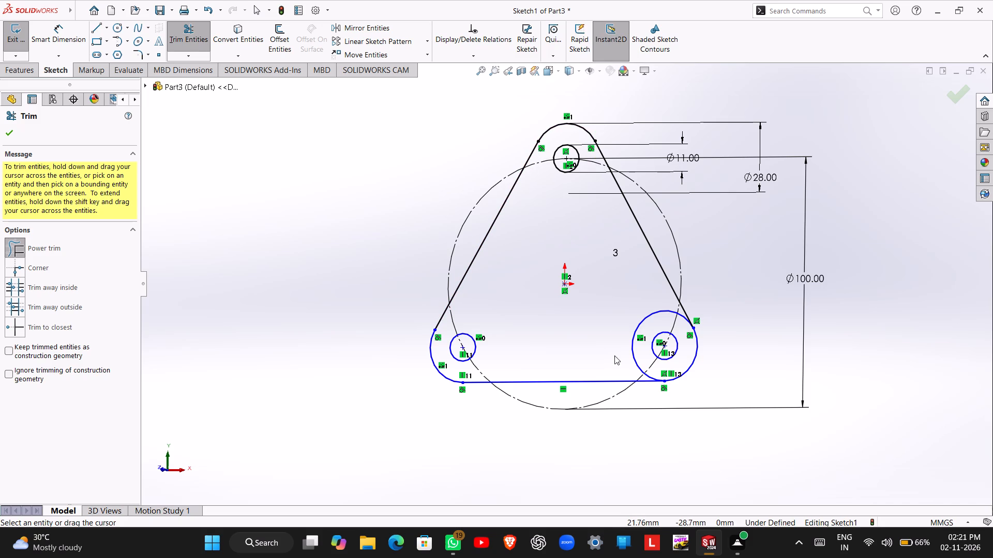
Trim the portion of the lower-right 28 mm circle lying inside the 100 mm construction circle.
drag(614, 355, 646, 330)
click(24, 196)
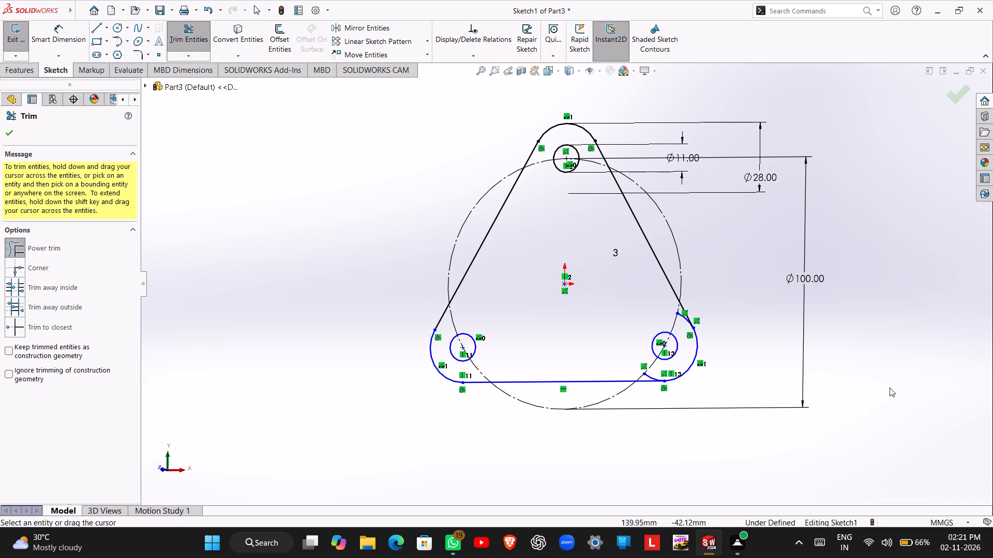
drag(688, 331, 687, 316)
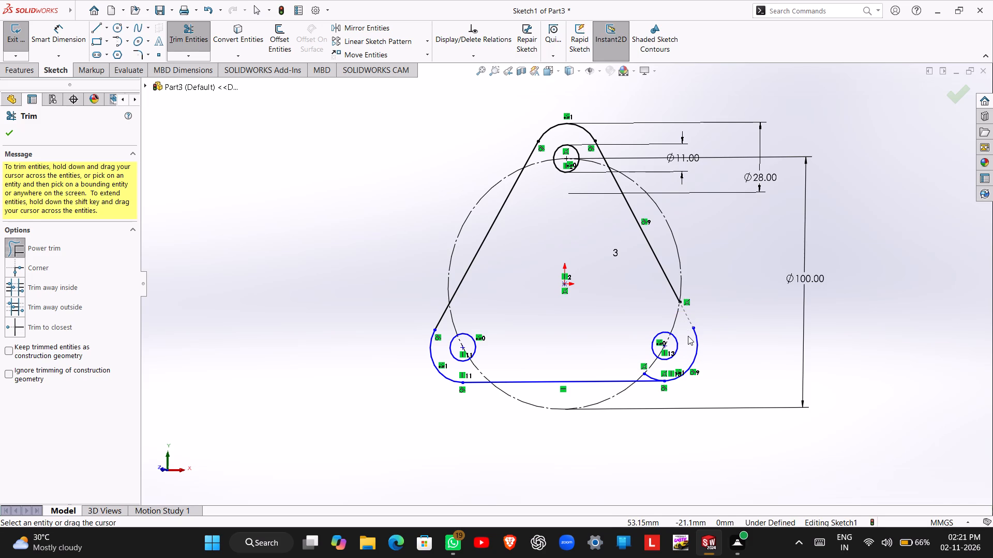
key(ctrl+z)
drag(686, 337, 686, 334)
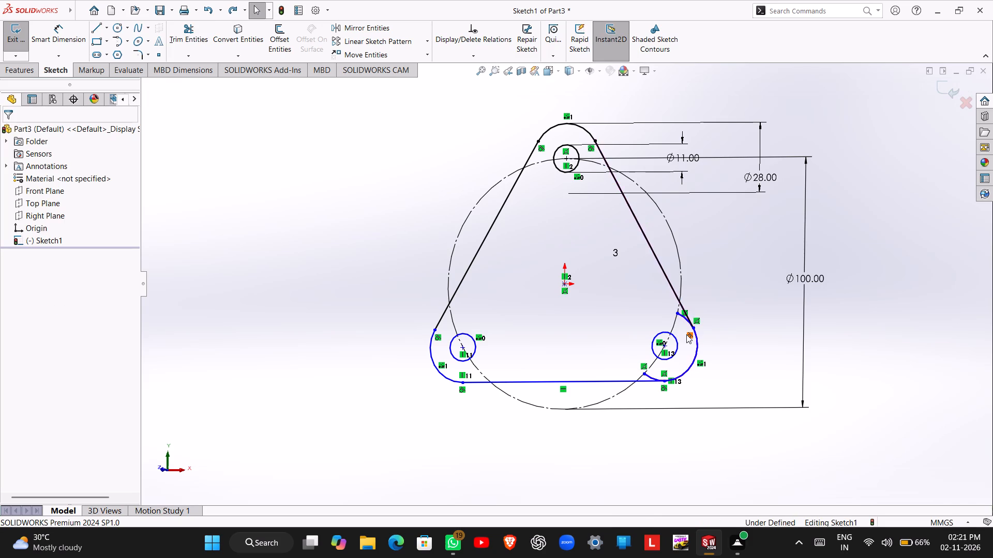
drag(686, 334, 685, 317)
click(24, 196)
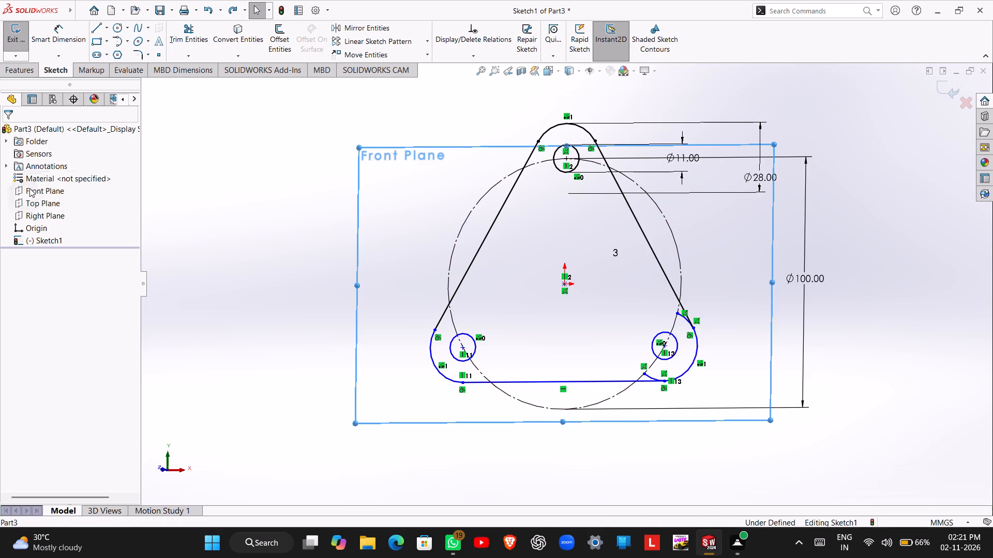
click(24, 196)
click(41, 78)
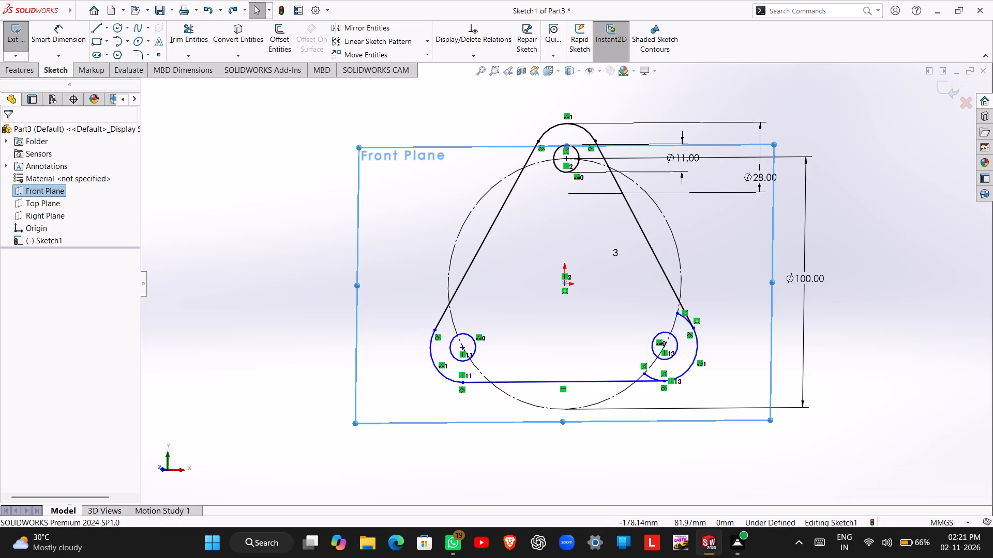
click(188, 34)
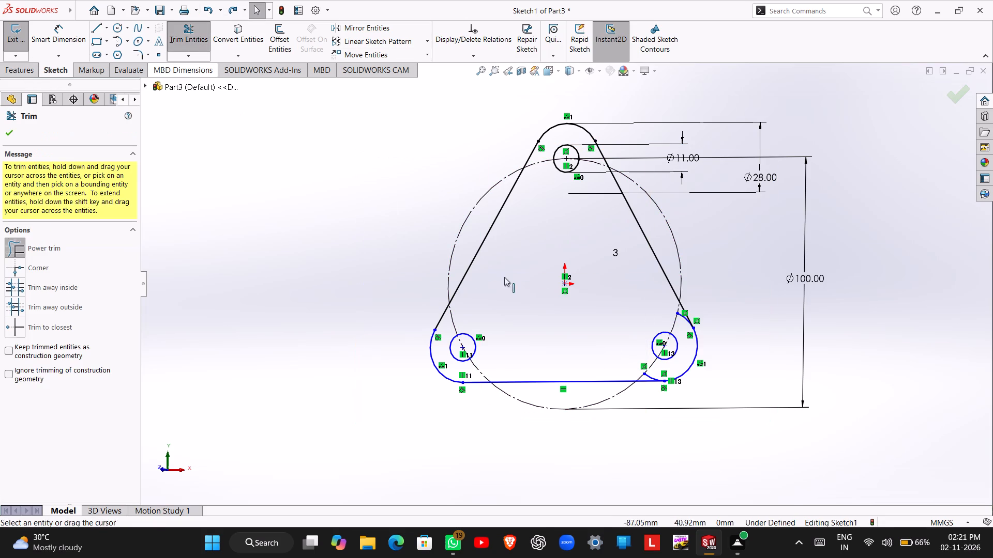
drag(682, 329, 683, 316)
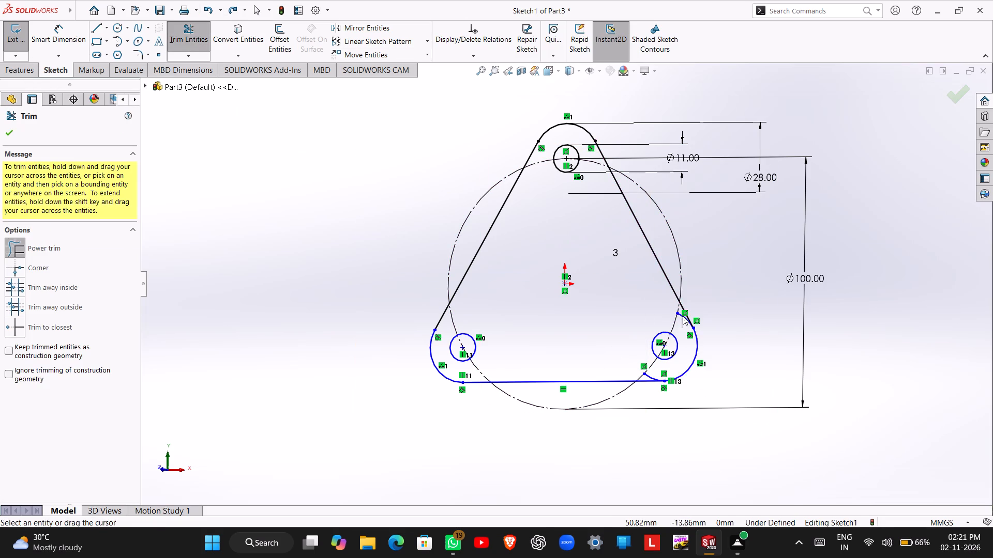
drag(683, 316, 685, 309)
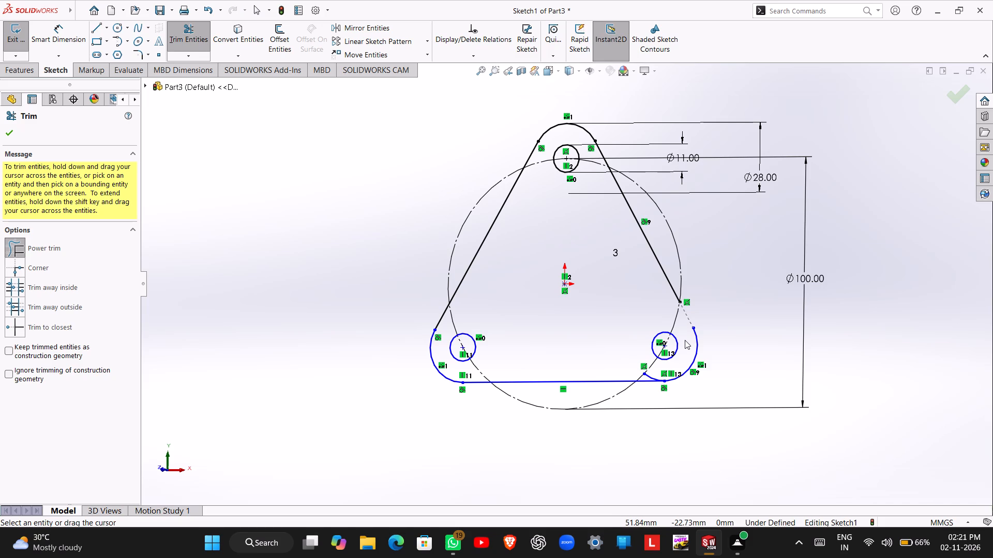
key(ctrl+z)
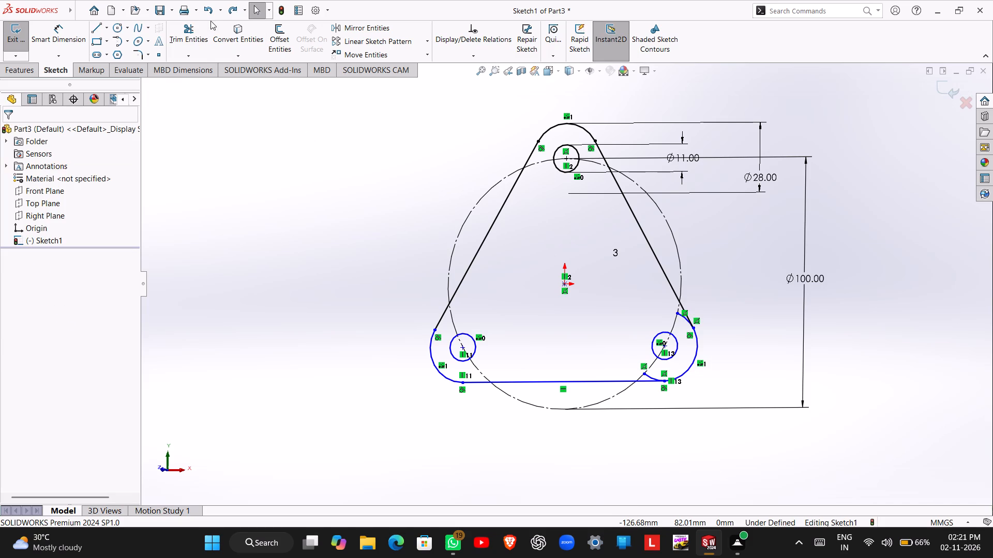
Trim the two leftover arc stubs of the lower-right 28 mm circle beyond the right-hand and bottom lines.
click(193, 35)
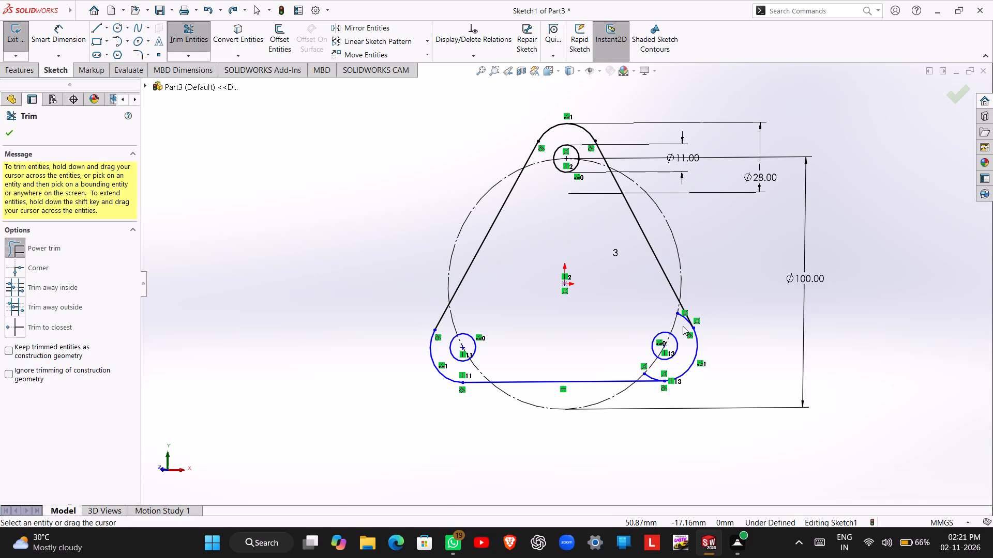
drag(683, 326, 680, 313)
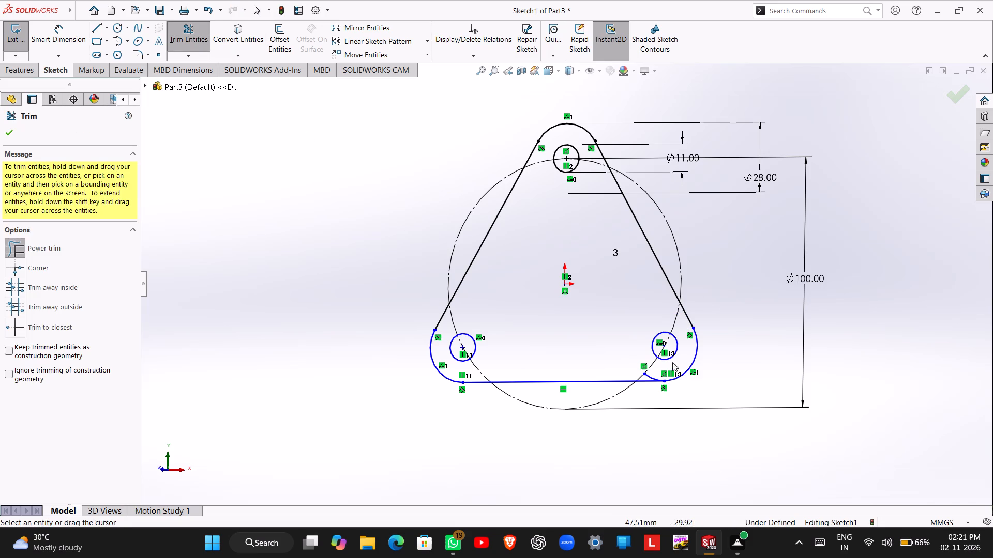
drag(669, 369, 653, 376)
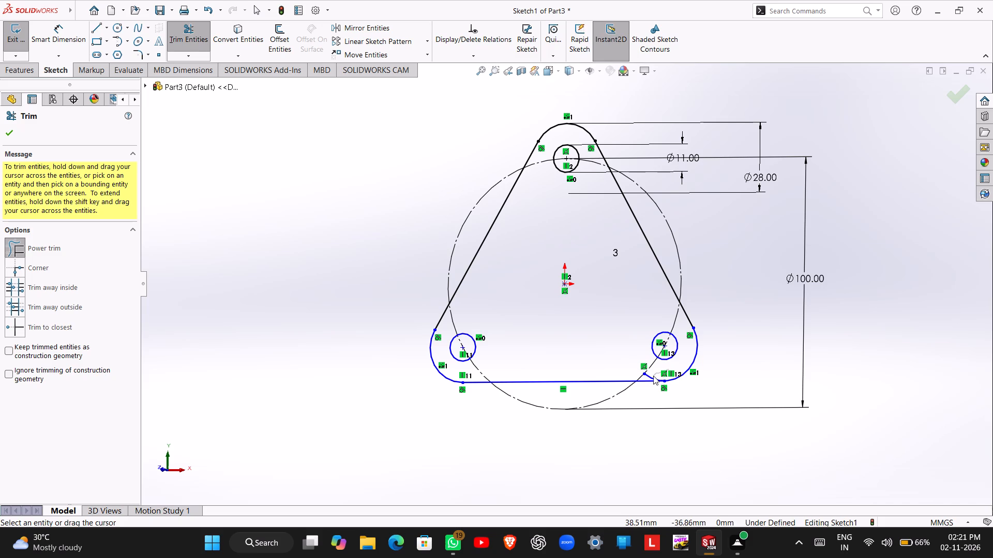
drag(653, 376, 650, 378)
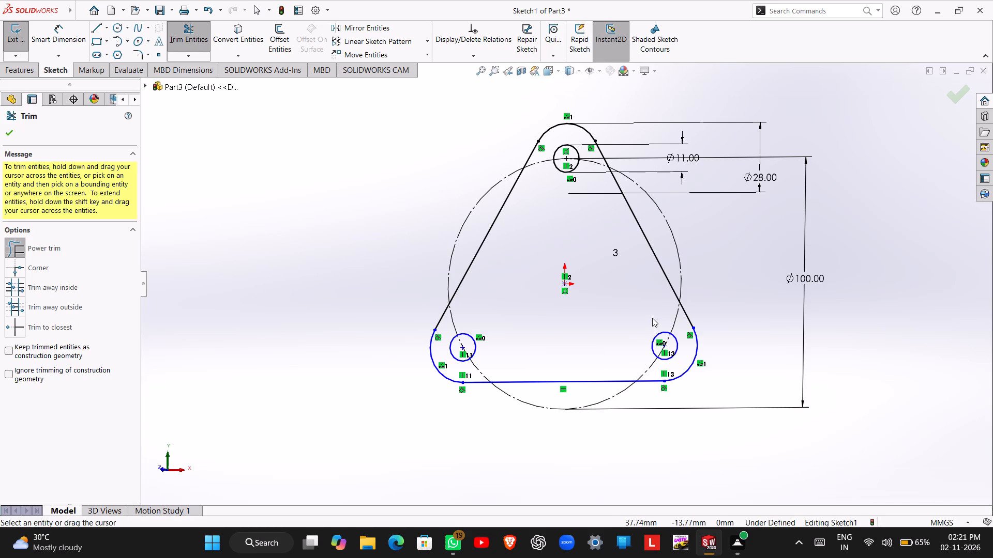
click(24, 196)
Close the plate sketch and extrude the rounded triangular profile with its three holes to a blind depth of 10 mm.
click(14, 40)
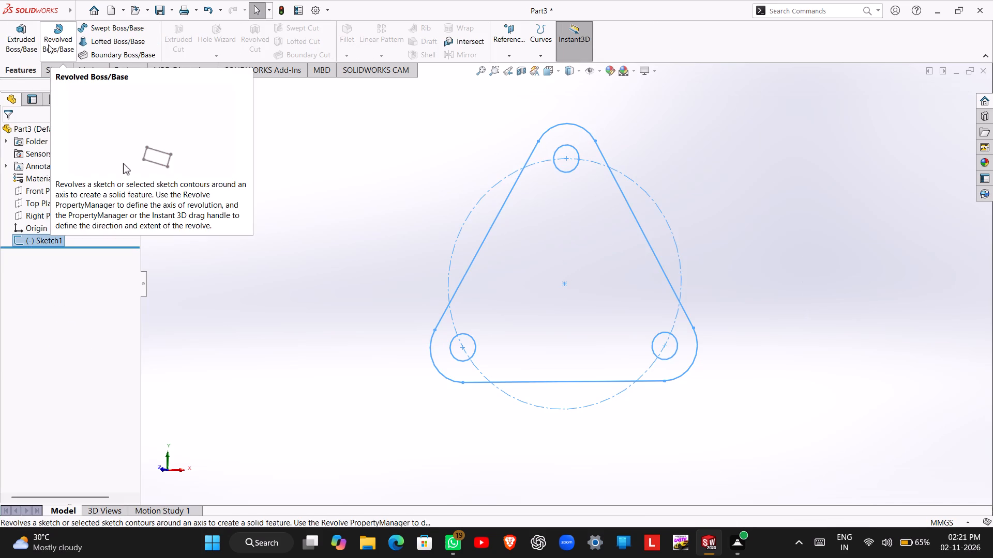
click(31, 49)
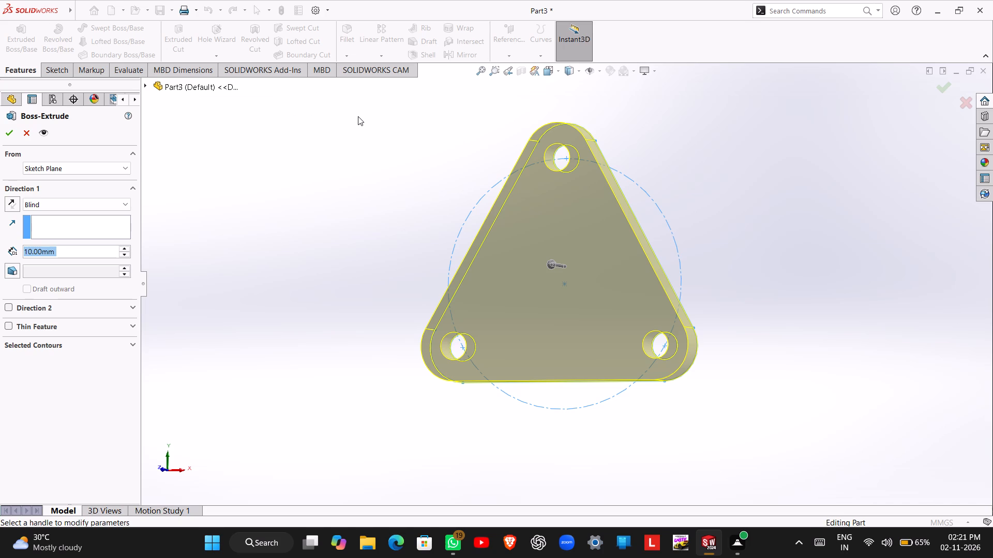
middle_drag(358, 116, 357, 177)
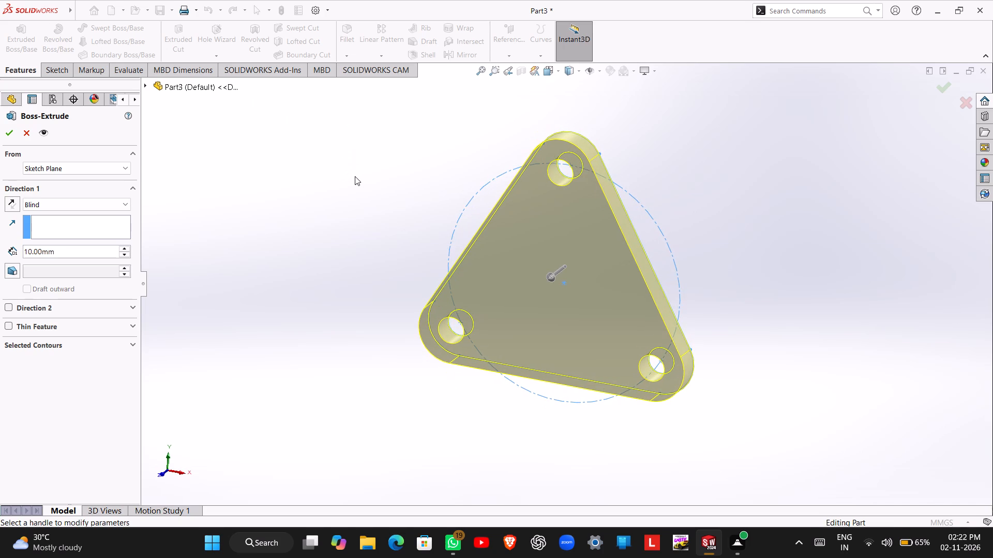
click(10, 133)
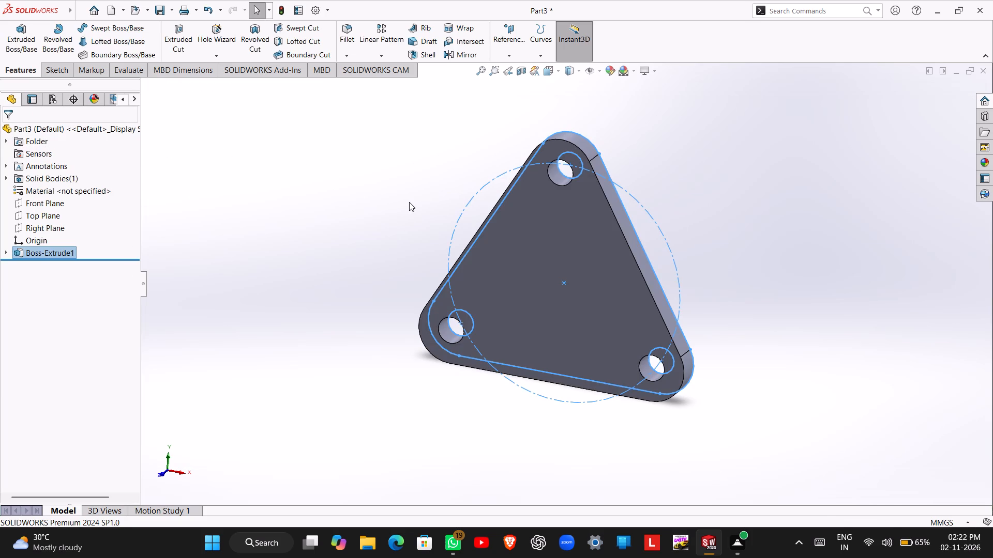
Open a sketch on the triangular plate's front face and draw a circle of about 42 mm diameter centred on the origin.
middle_drag(409, 202, 383, 177)
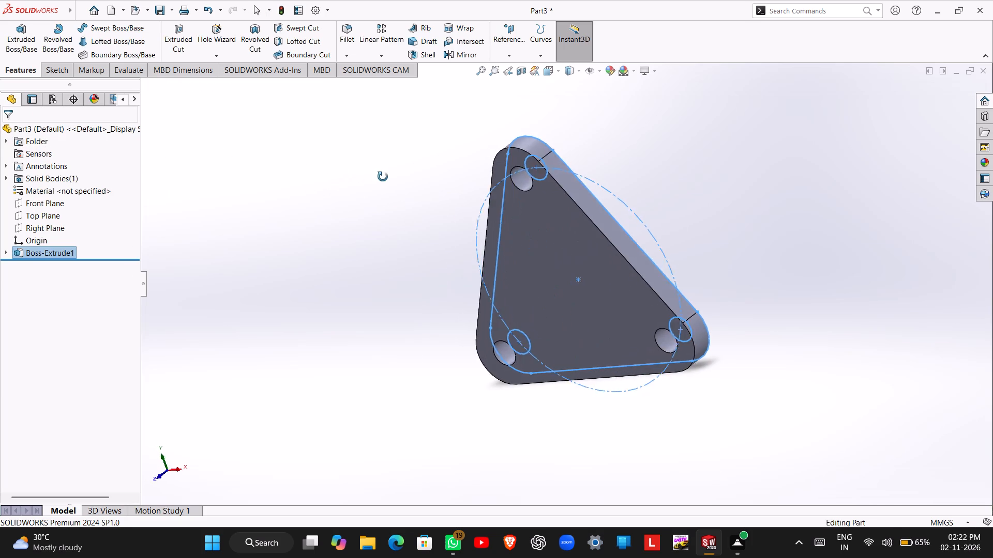
middle_drag(383, 177, 407, 175)
click(407, 175)
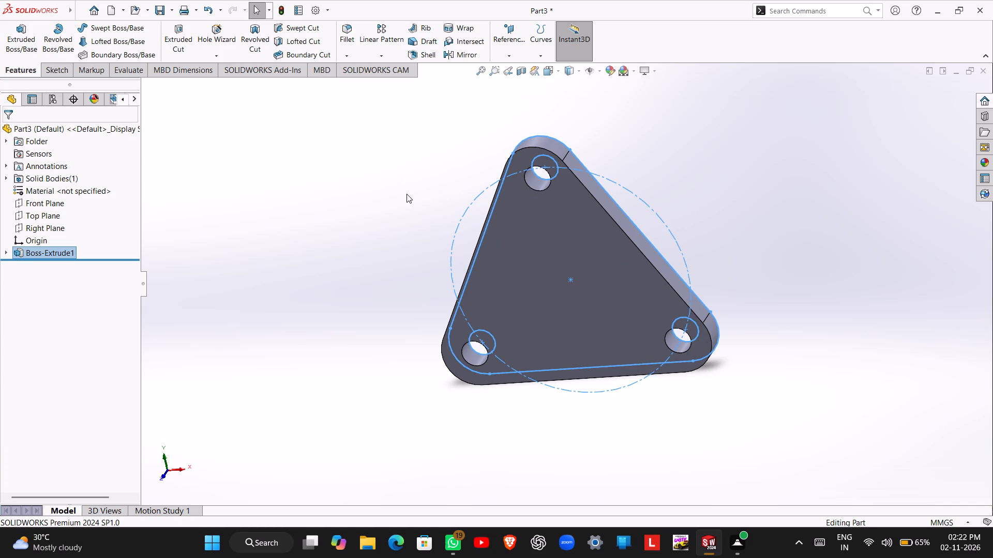
click(41, 73)
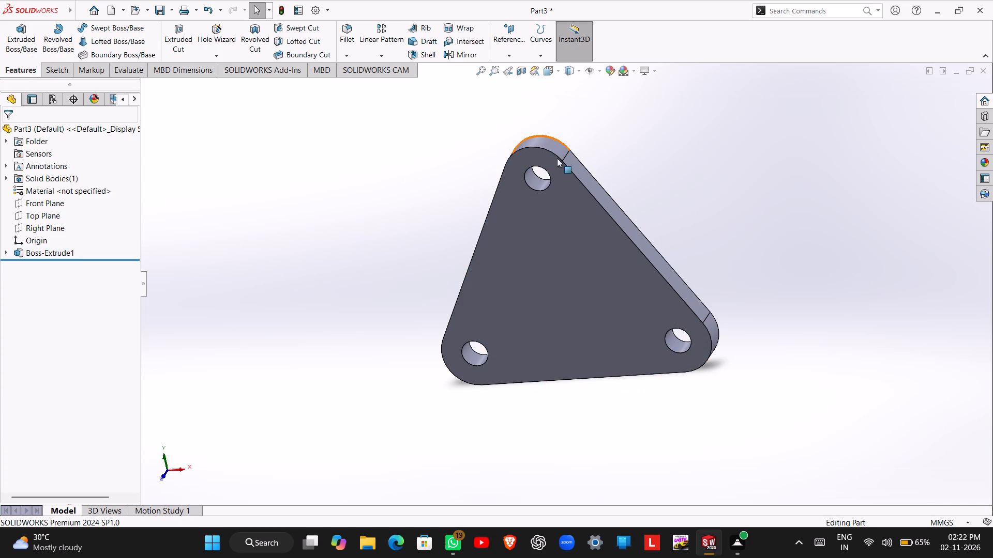
click(511, 246)
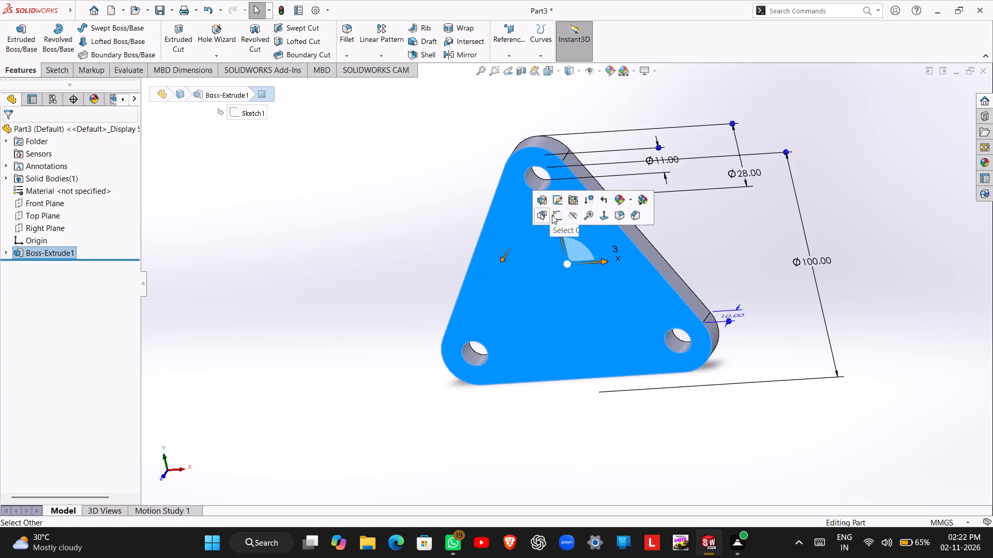
click(554, 217)
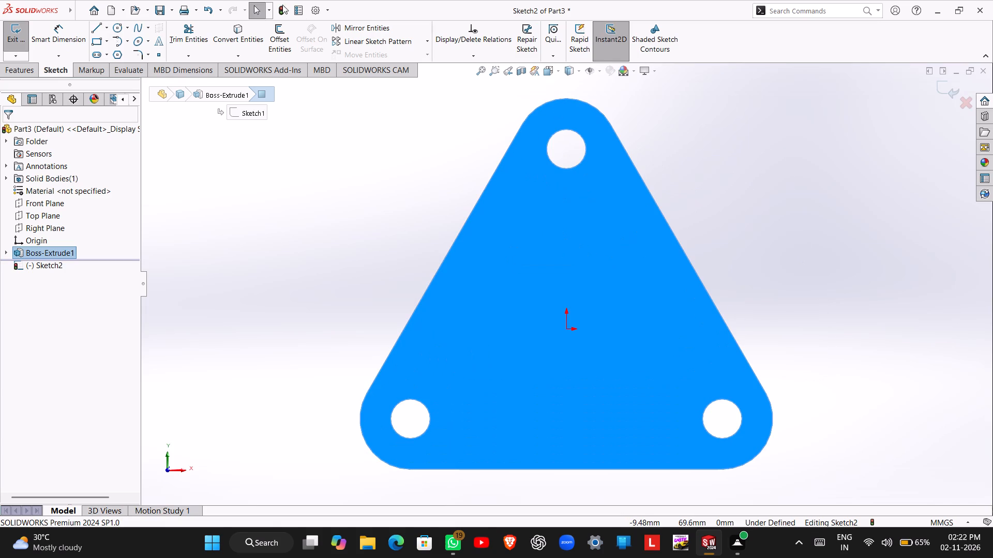
click(115, 25)
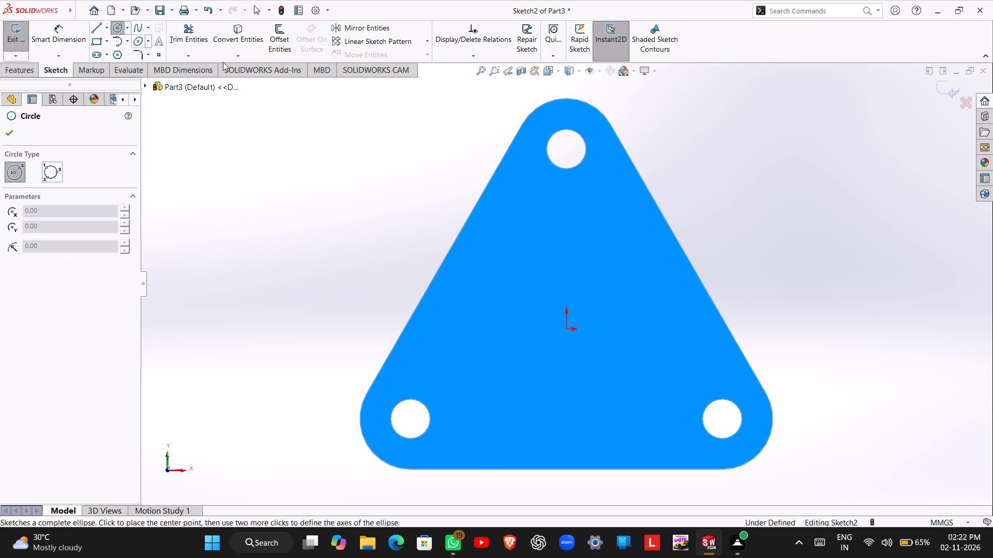
click(567, 330)
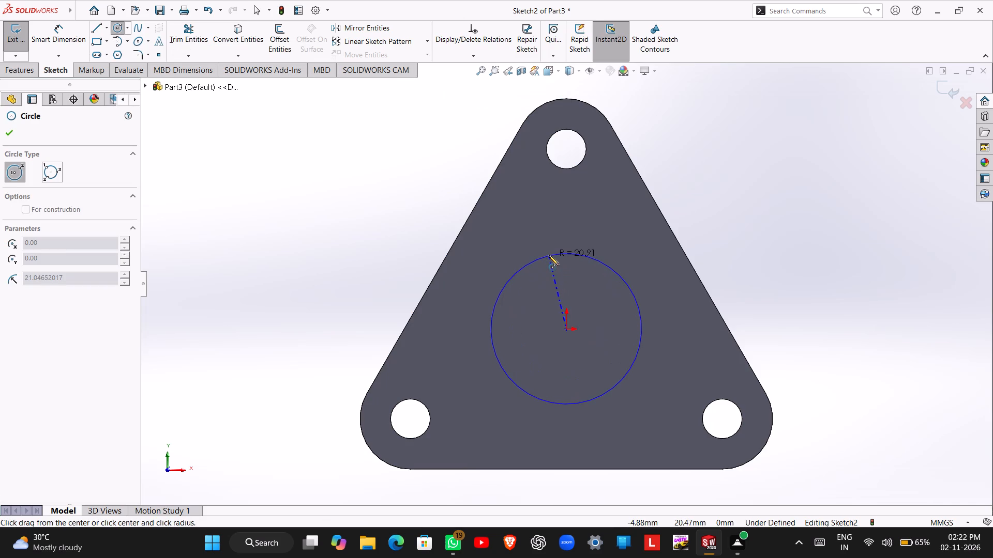
click(549, 255)
Dimension the central circle's diameter to 50 mm and close the sketch.
right_drag(553, 271, 560, 250)
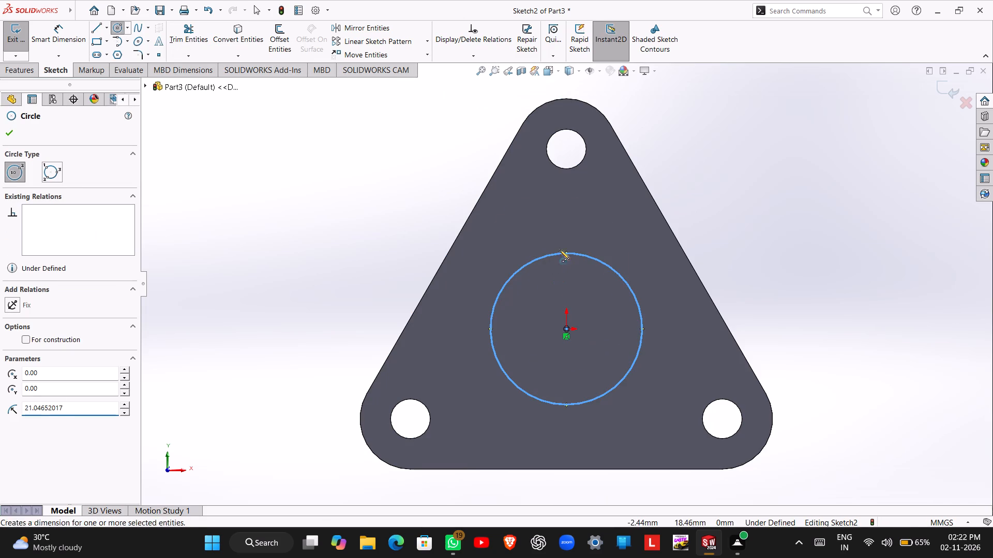
right_drag(560, 250, 564, 222)
click(569, 254)
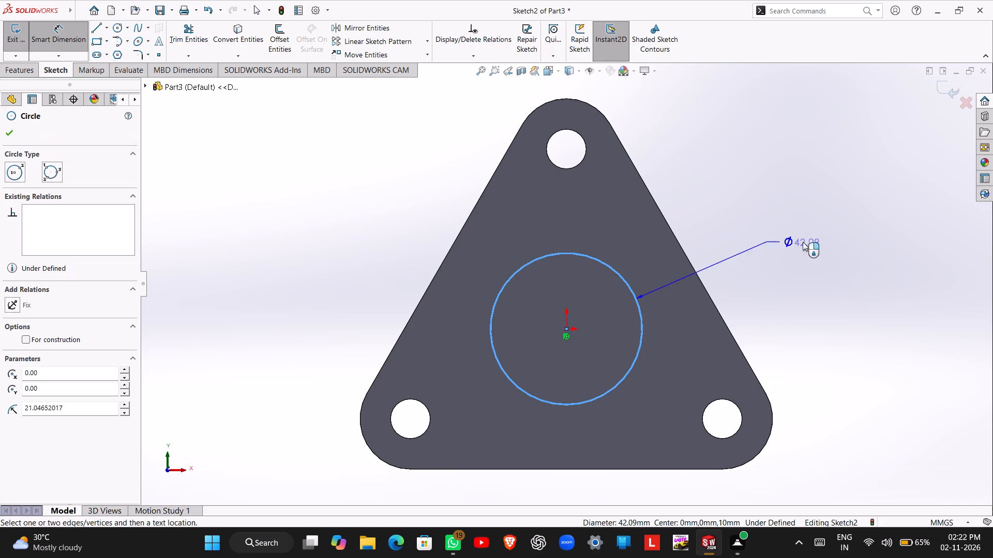
click(809, 250)
text(50)
key(Return)
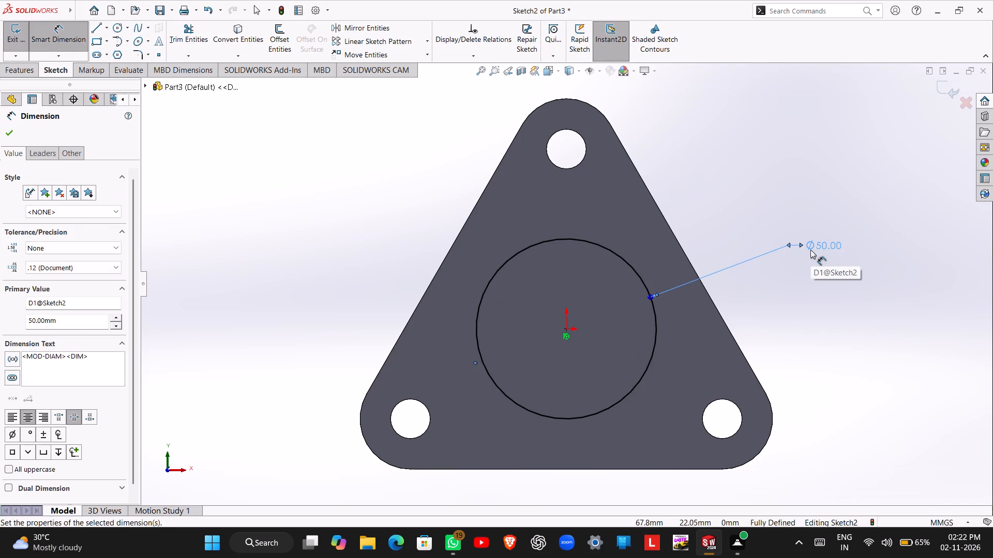
click(810, 250)
key(Escape)
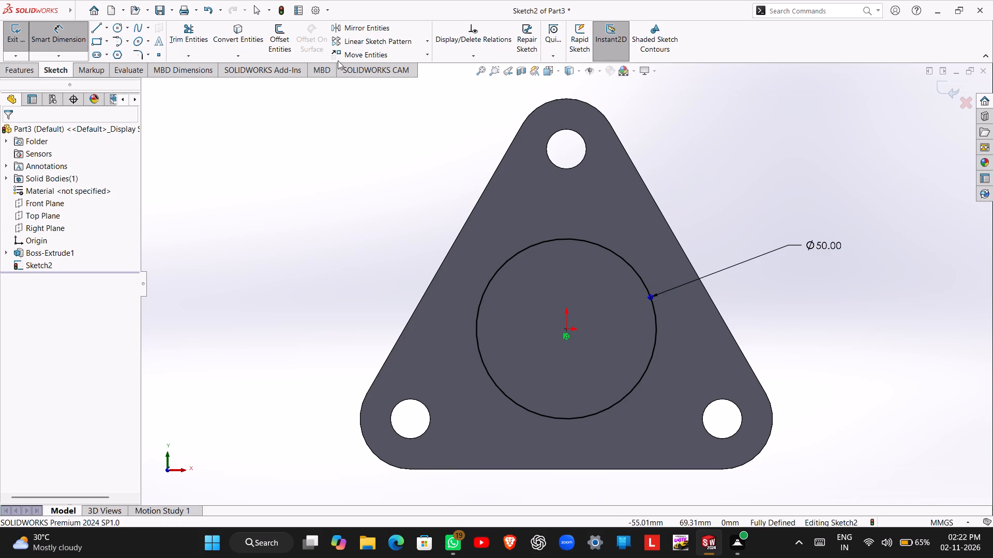
click(13, 31)
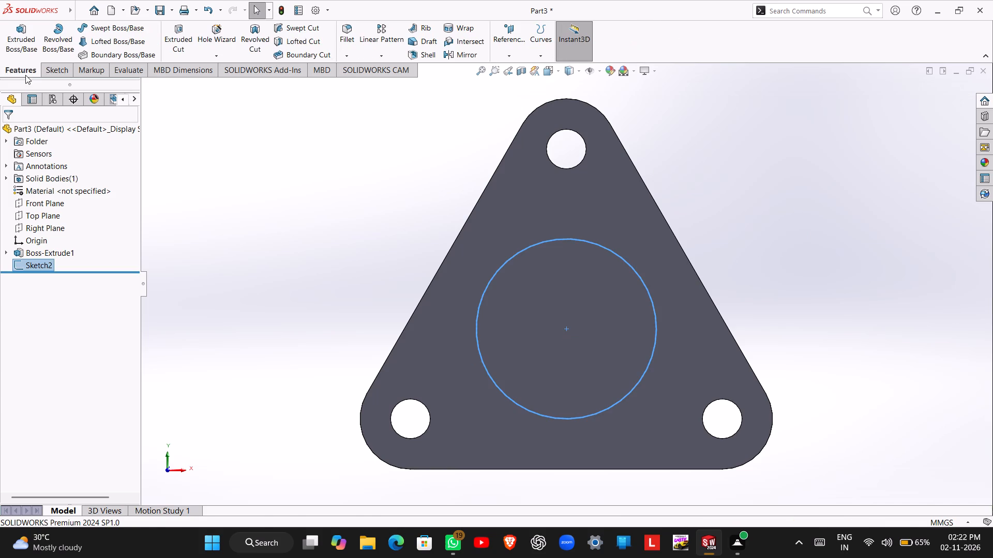
Extrude the 50 mm circle outward from the plate face to a blind depth of 30 mm, merged with the plate.
click(21, 33)
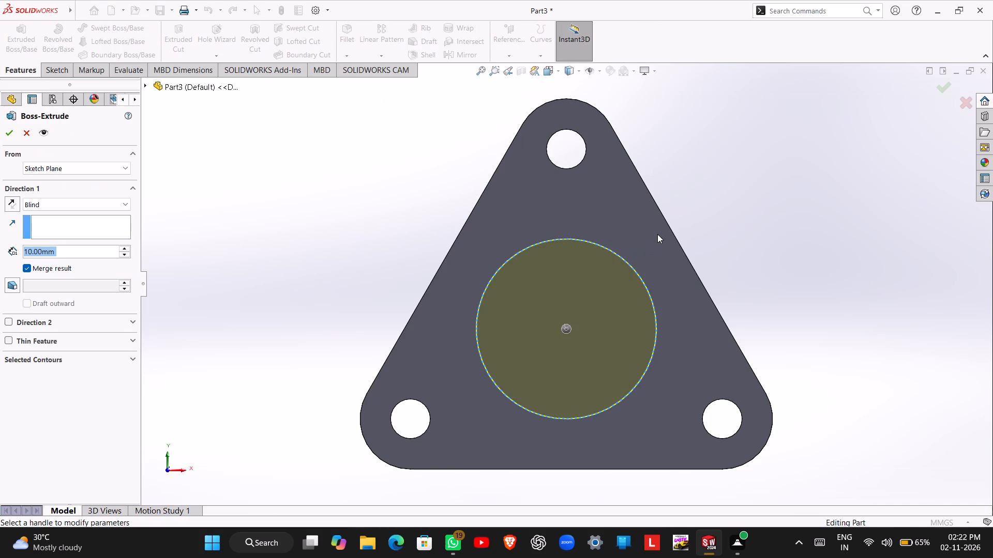
middle_drag(657, 234, 579, 281)
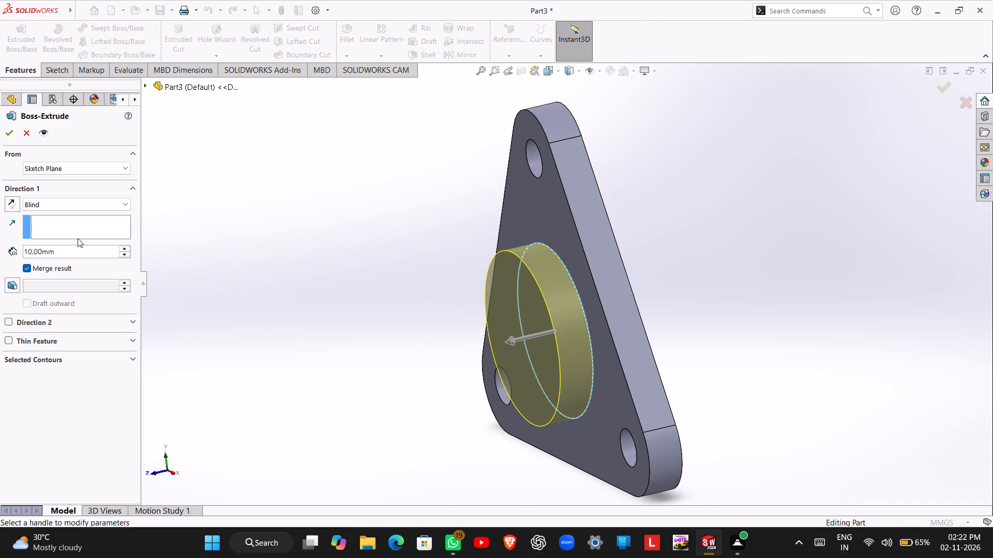
click(122, 246)
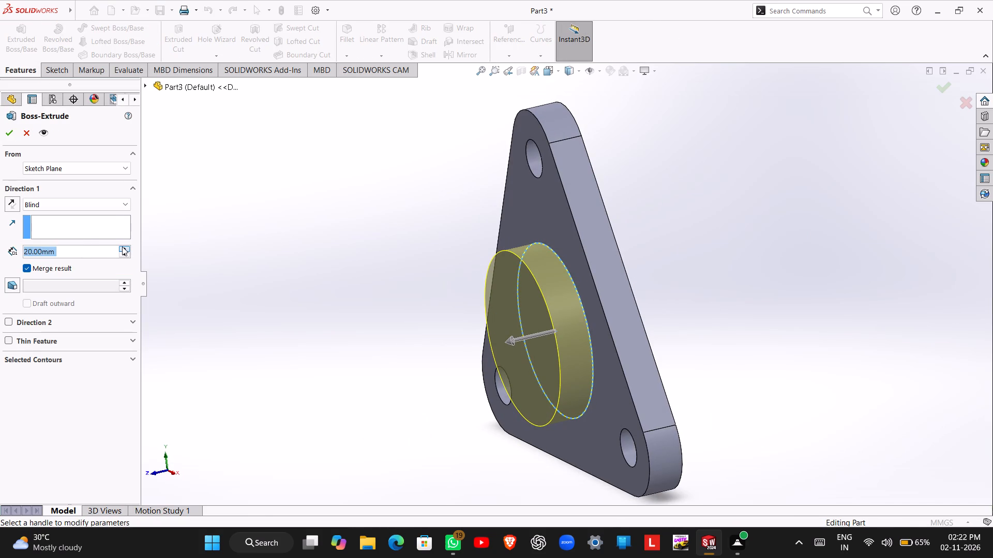
click(122, 246)
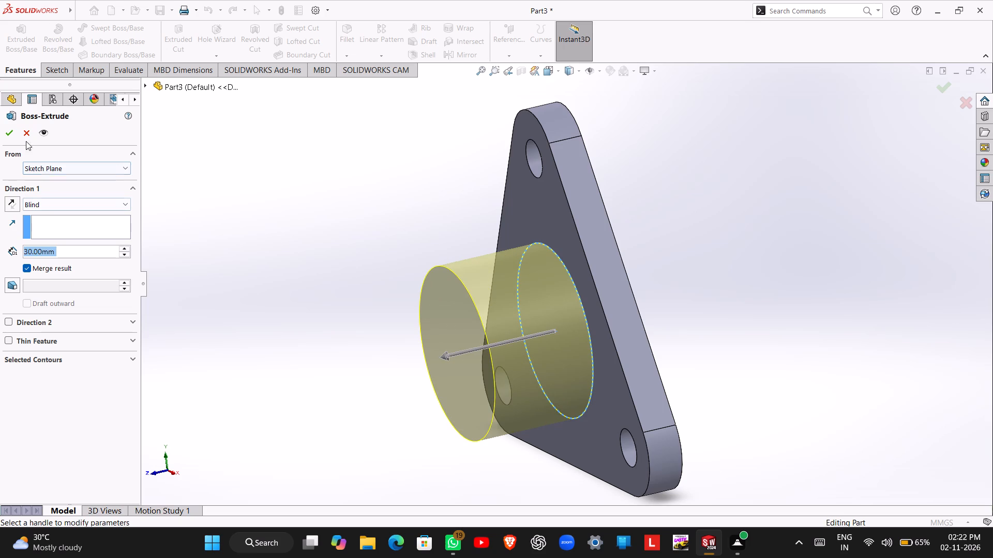
click(3, 132)
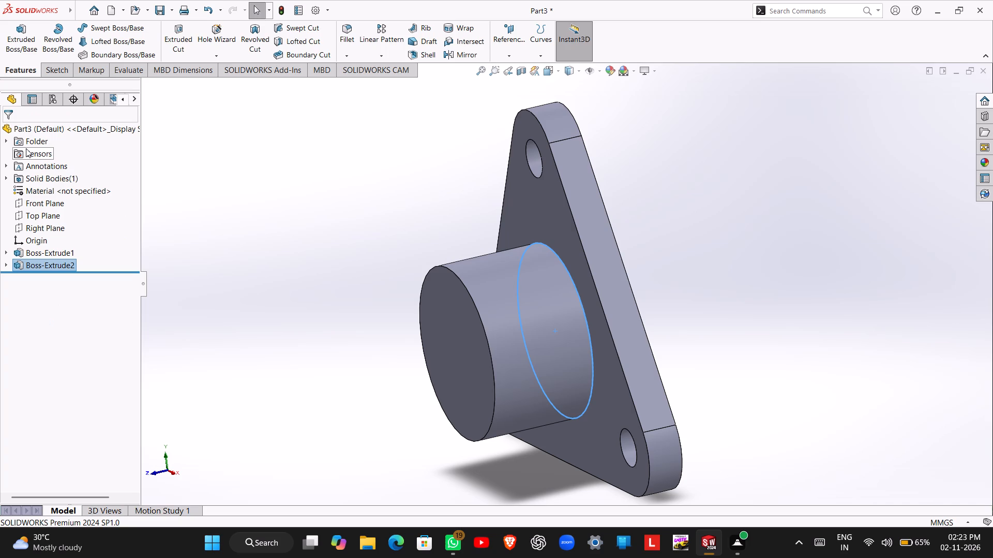
Open a sketch on the cylindrical boss's end face and draw an origin-centred circle with its radius set to 30 mm.
click(443, 327)
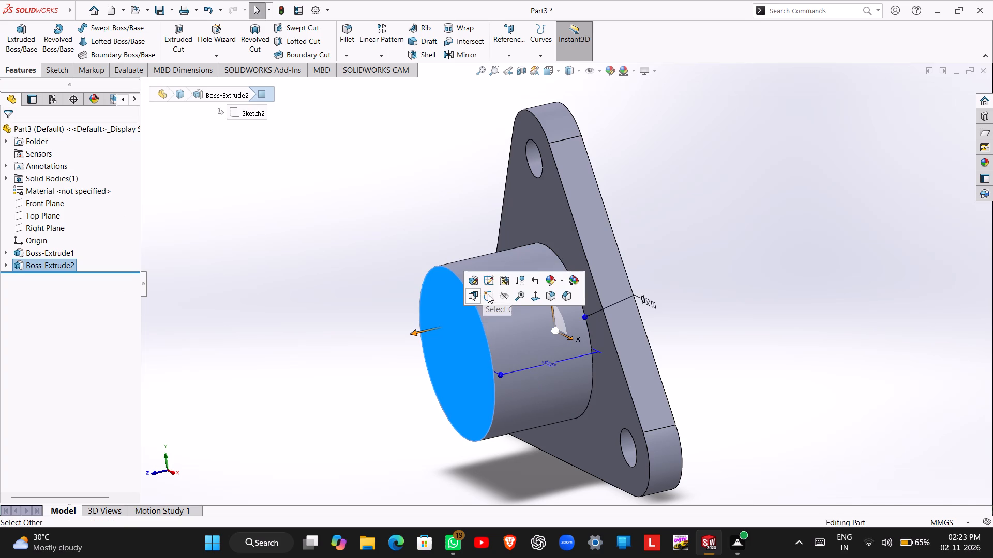
click(488, 294)
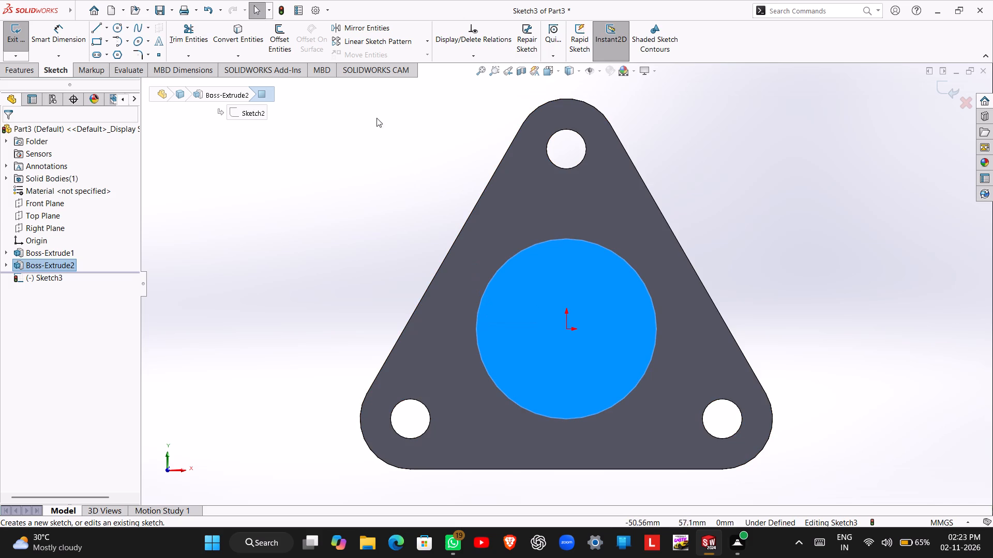
click(118, 22)
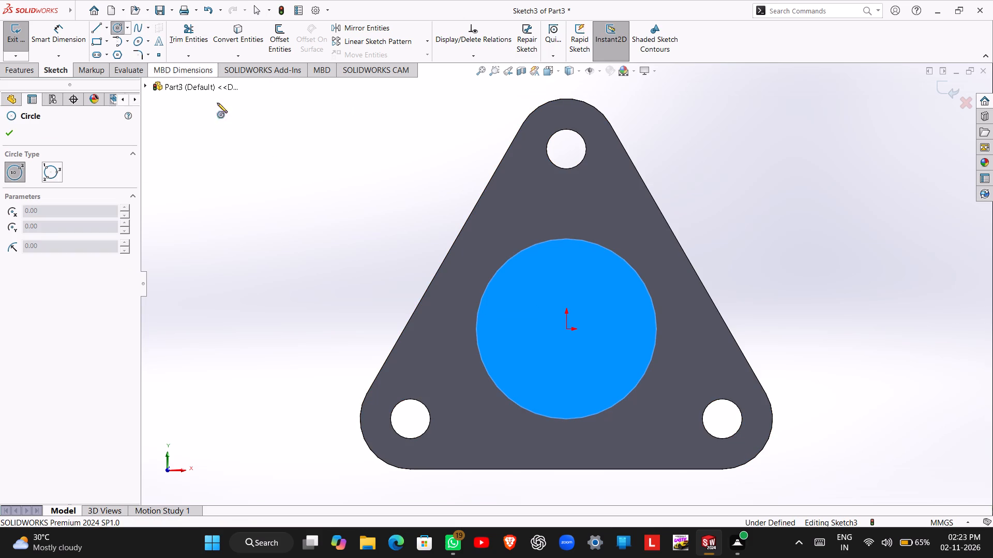
click(566, 329)
click(565, 278)
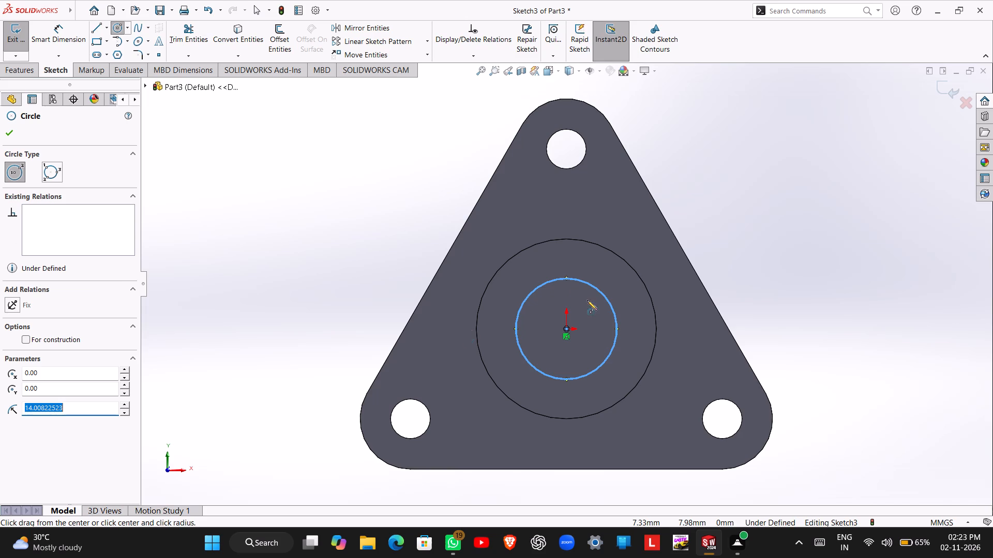
text(30)
key(Return)
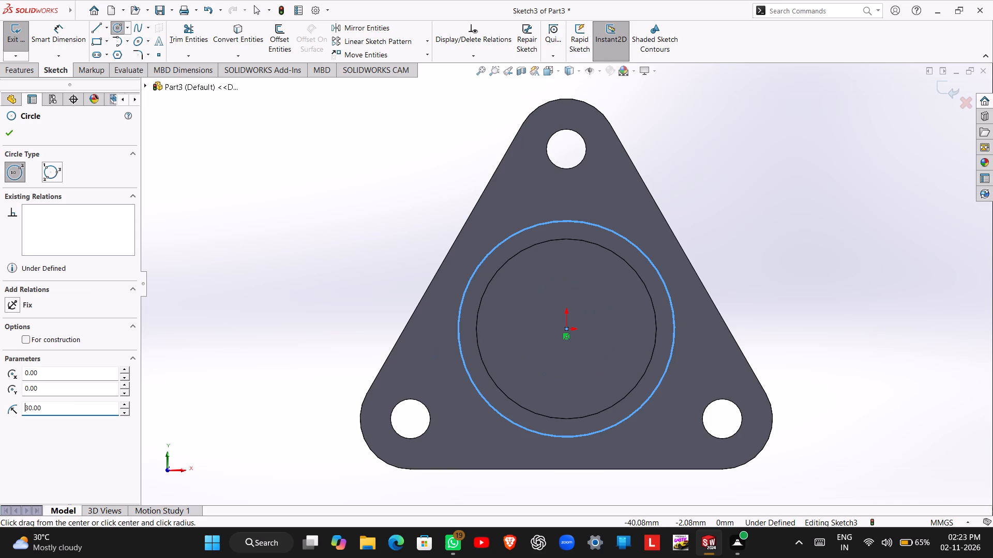
key(Escape)
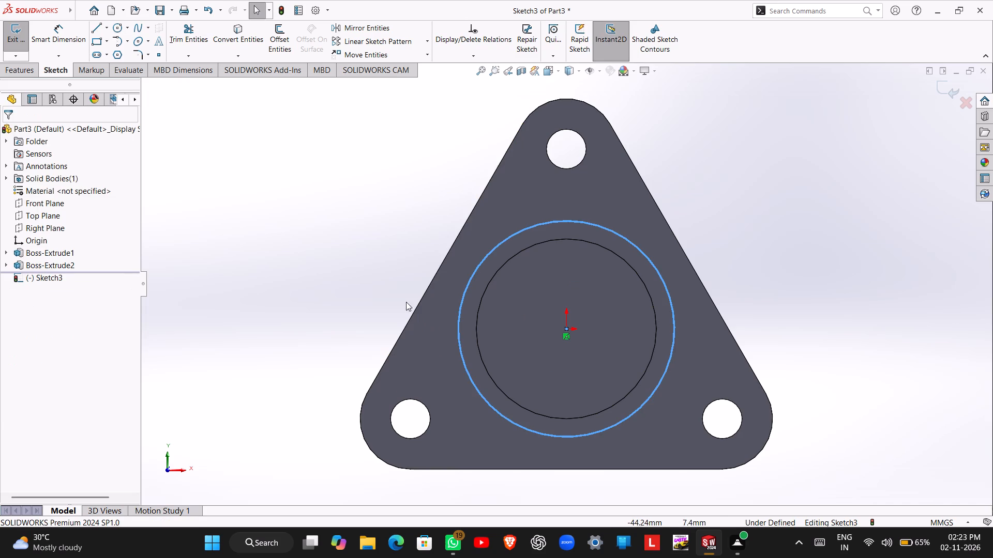
Dimension the new circle's diameter to 30 mm and close the sketch.
right_drag(361, 295, 378, 182)
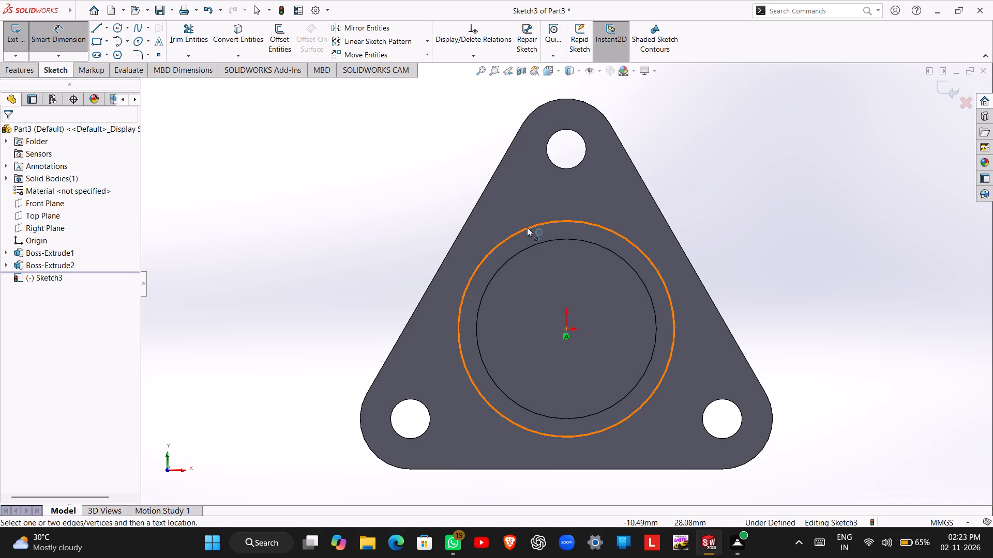
click(526, 225)
click(527, 228)
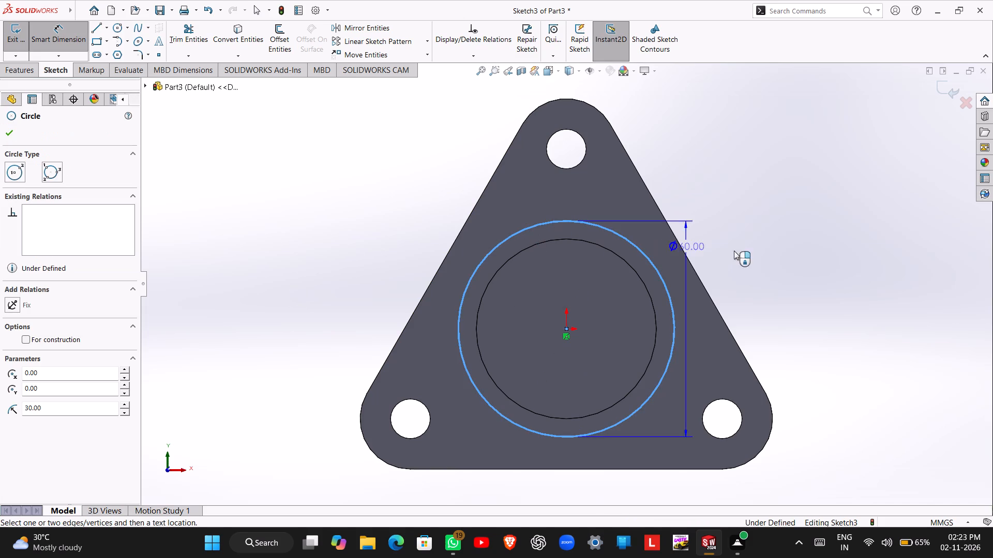
click(875, 251)
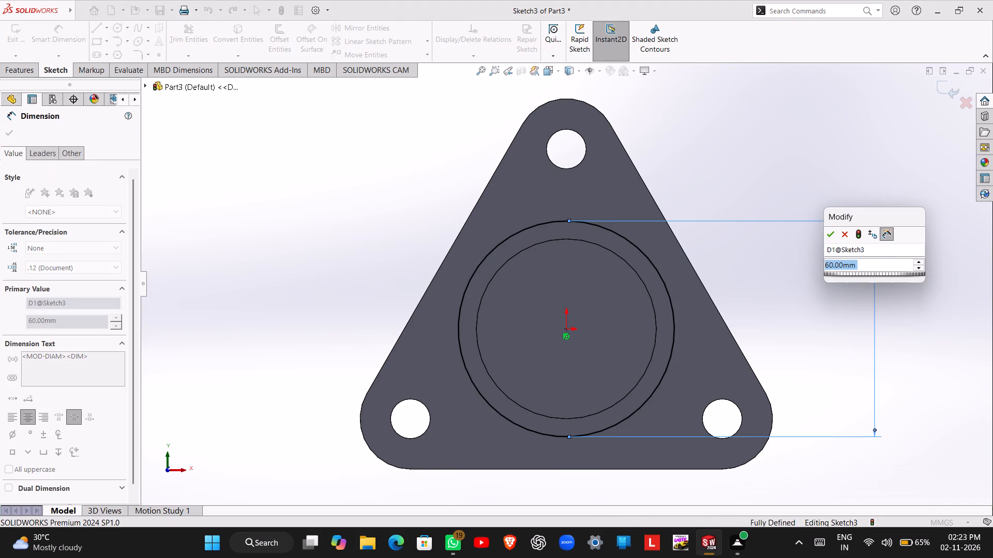
text(30)
key(Return)
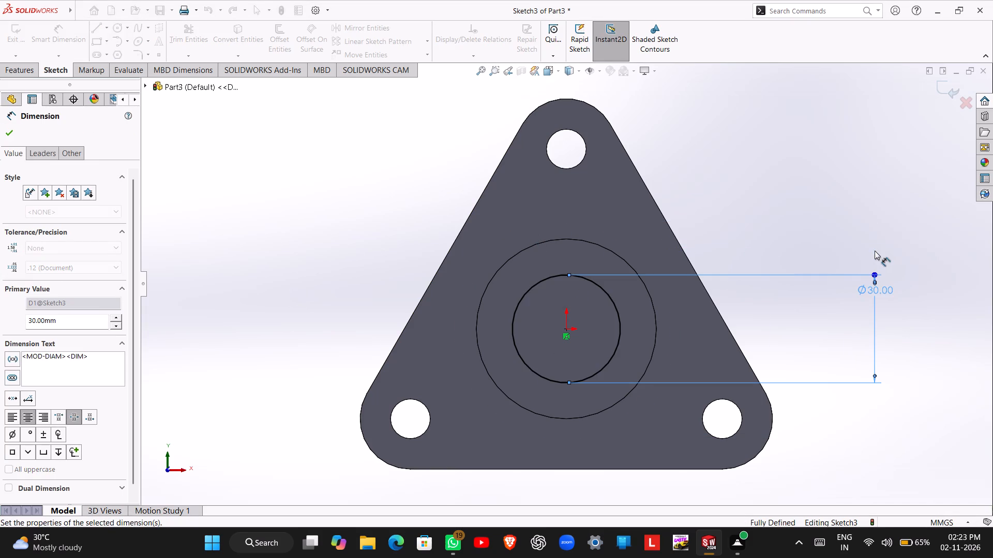
key(Return)
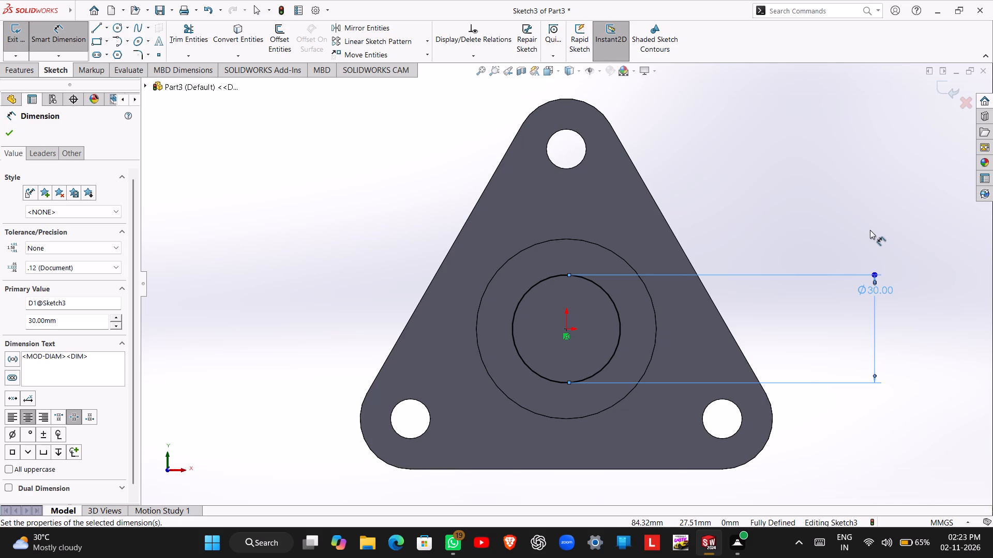
click(24, 23)
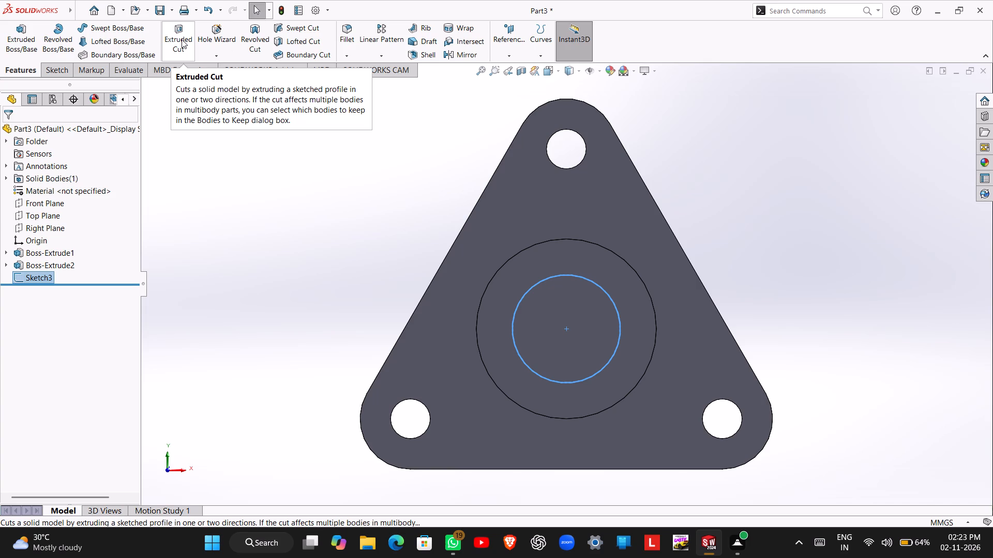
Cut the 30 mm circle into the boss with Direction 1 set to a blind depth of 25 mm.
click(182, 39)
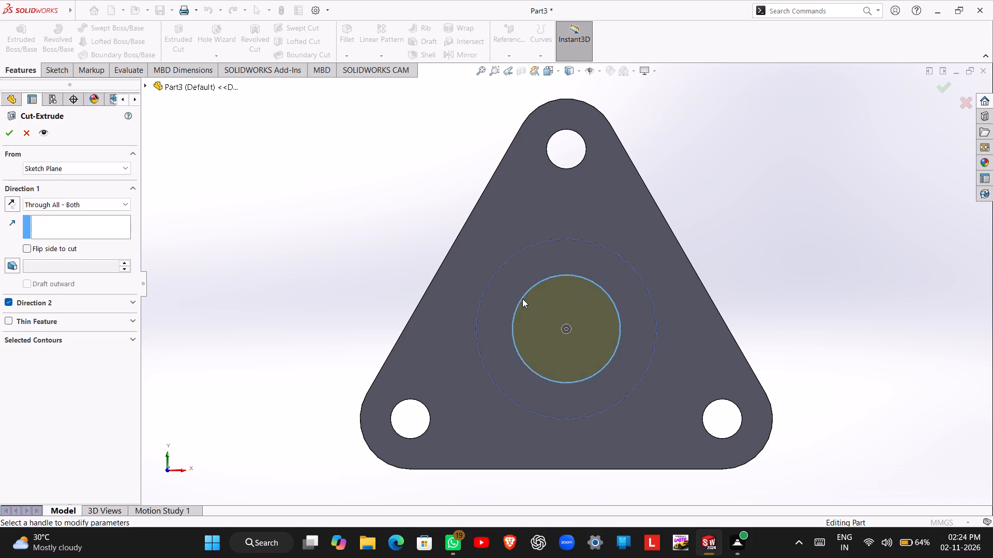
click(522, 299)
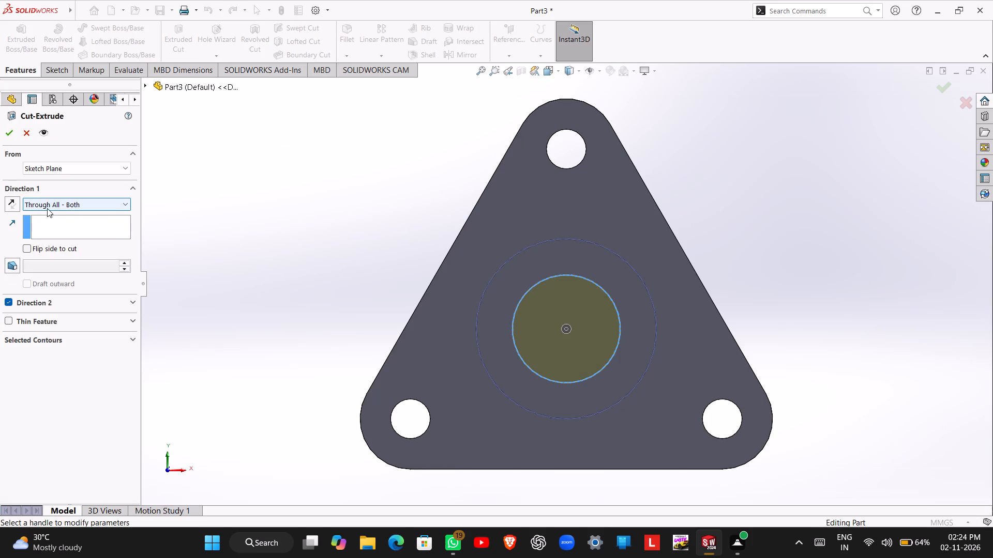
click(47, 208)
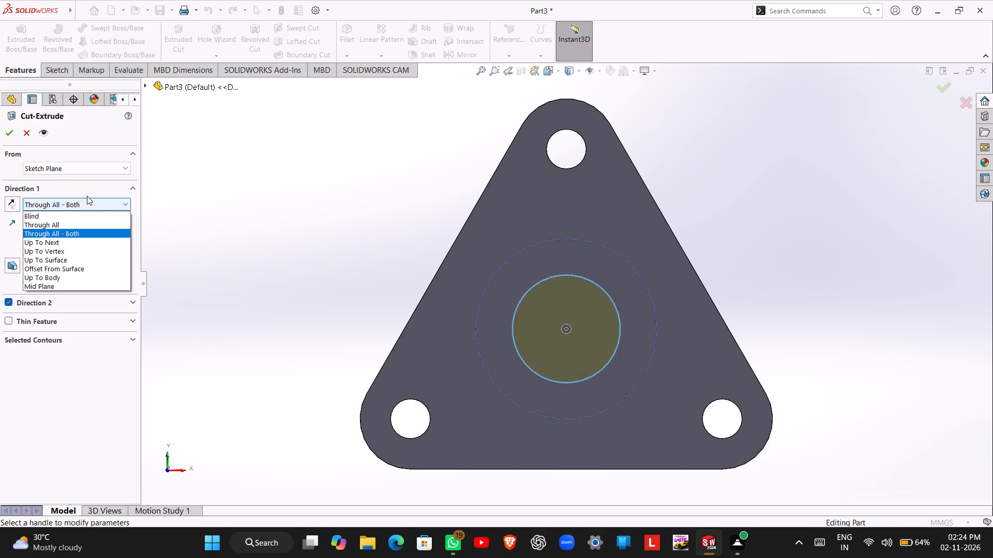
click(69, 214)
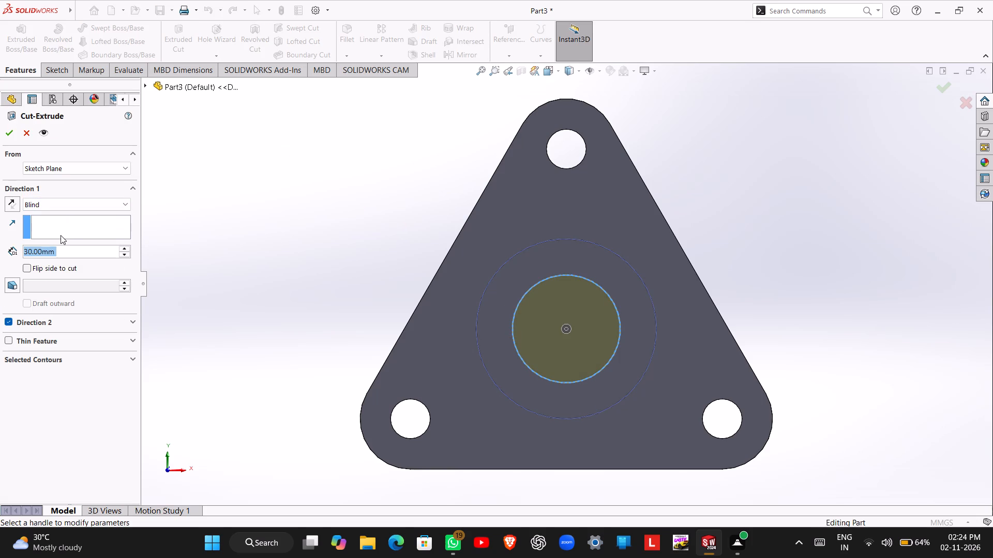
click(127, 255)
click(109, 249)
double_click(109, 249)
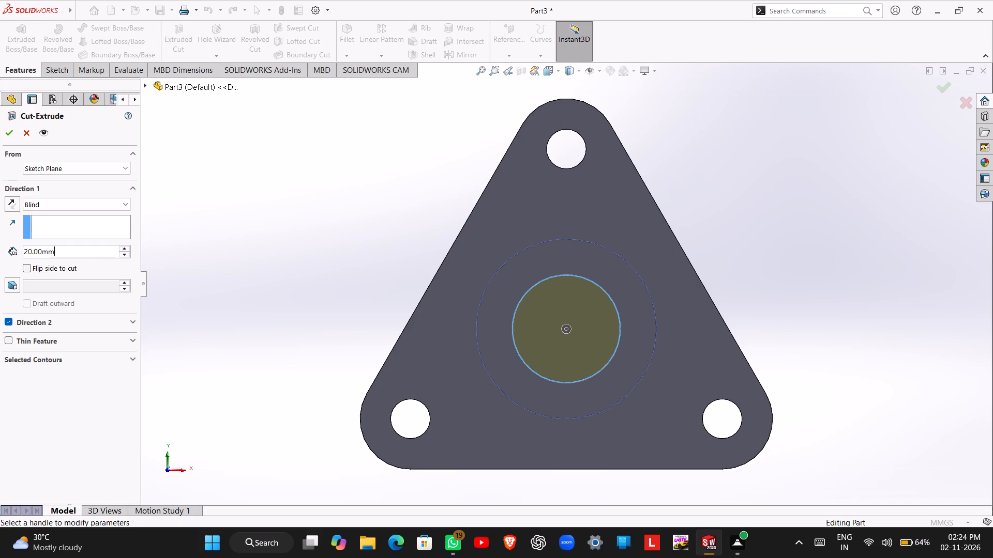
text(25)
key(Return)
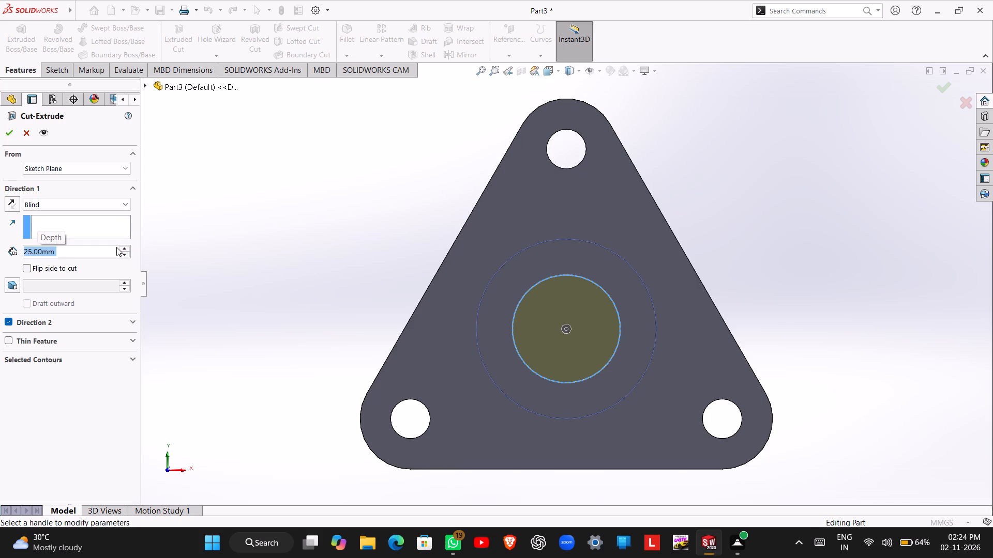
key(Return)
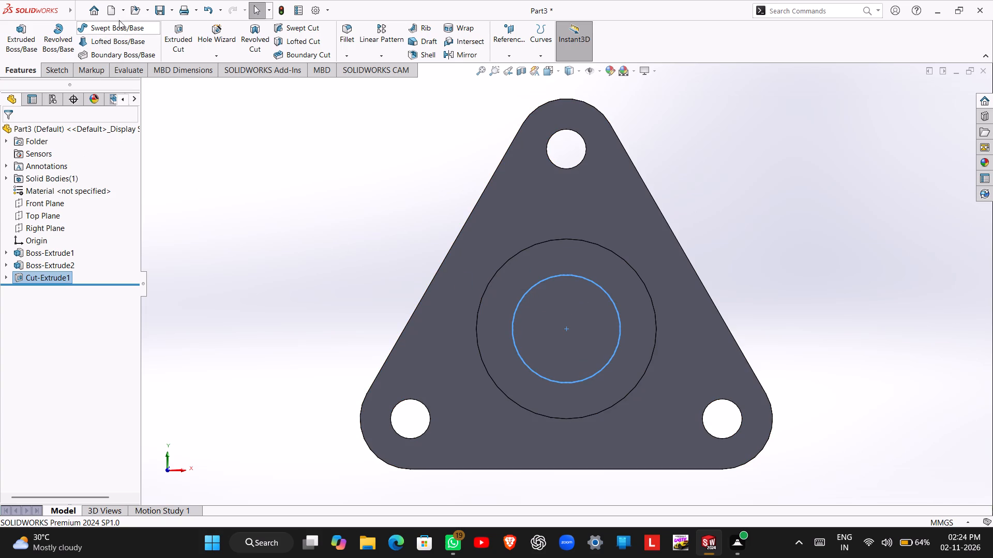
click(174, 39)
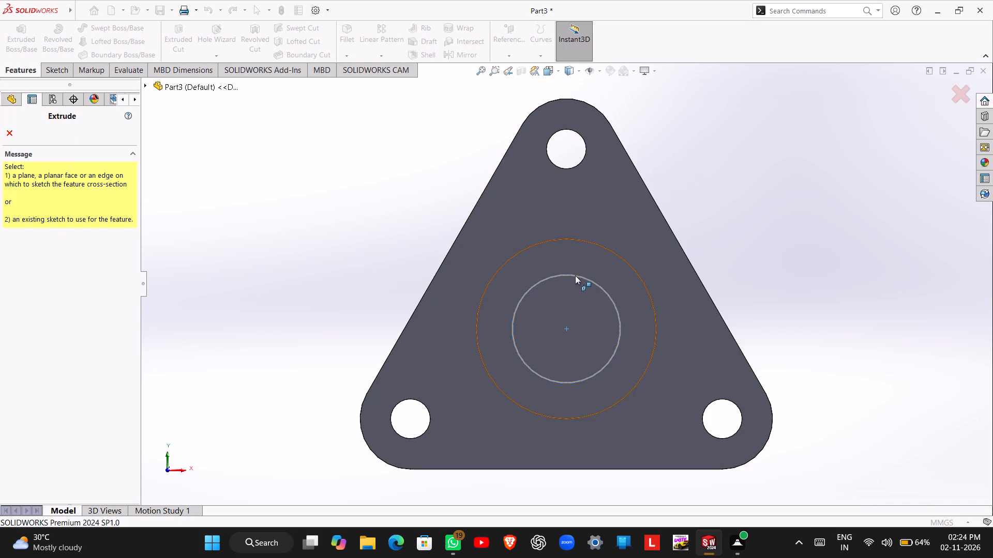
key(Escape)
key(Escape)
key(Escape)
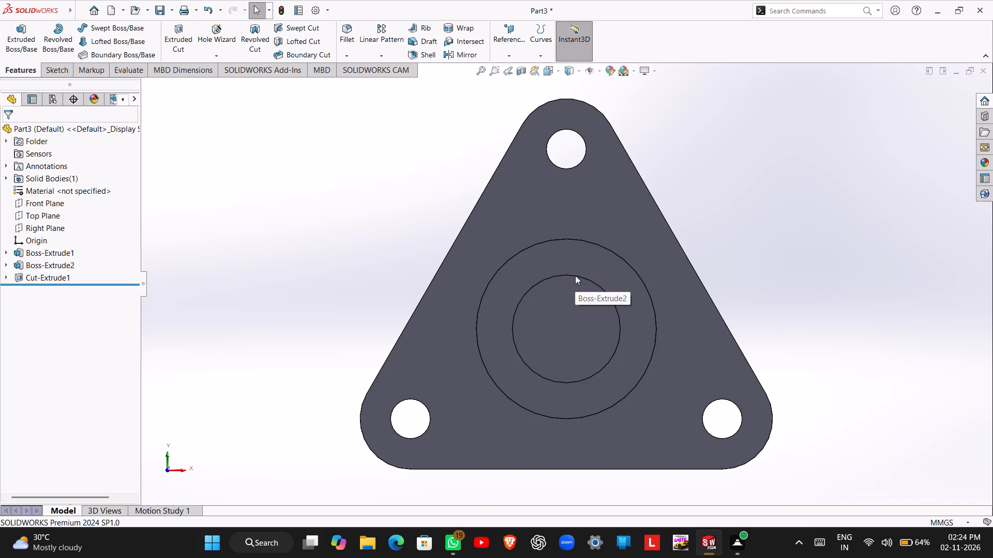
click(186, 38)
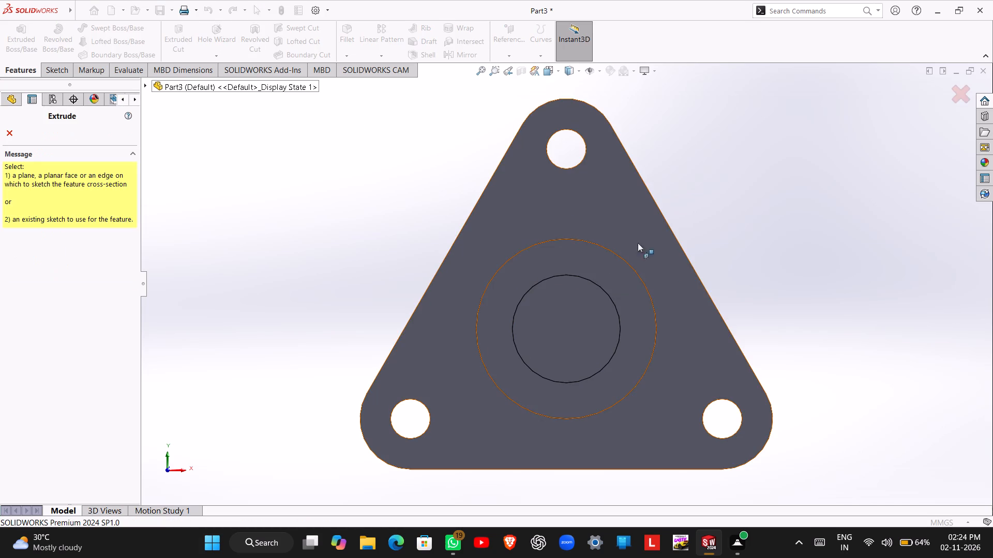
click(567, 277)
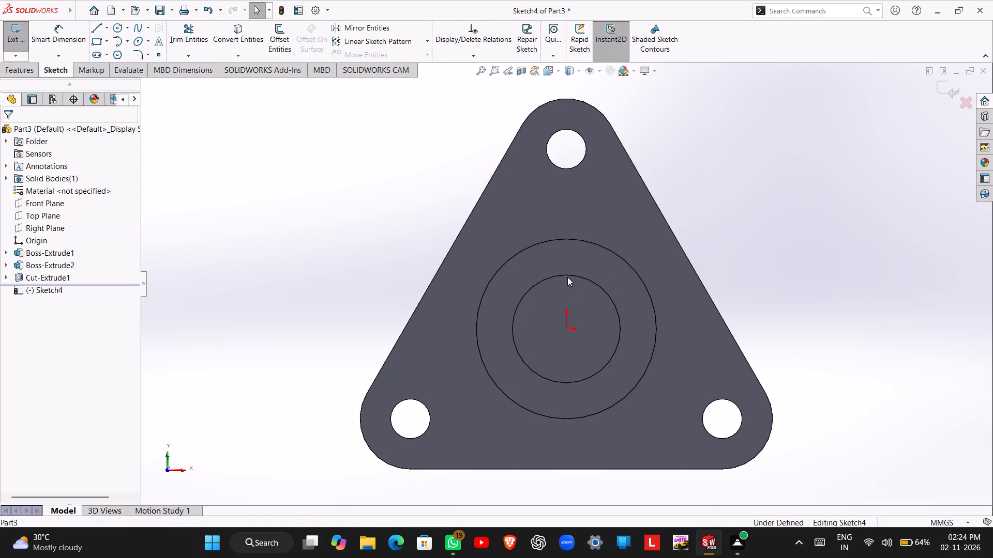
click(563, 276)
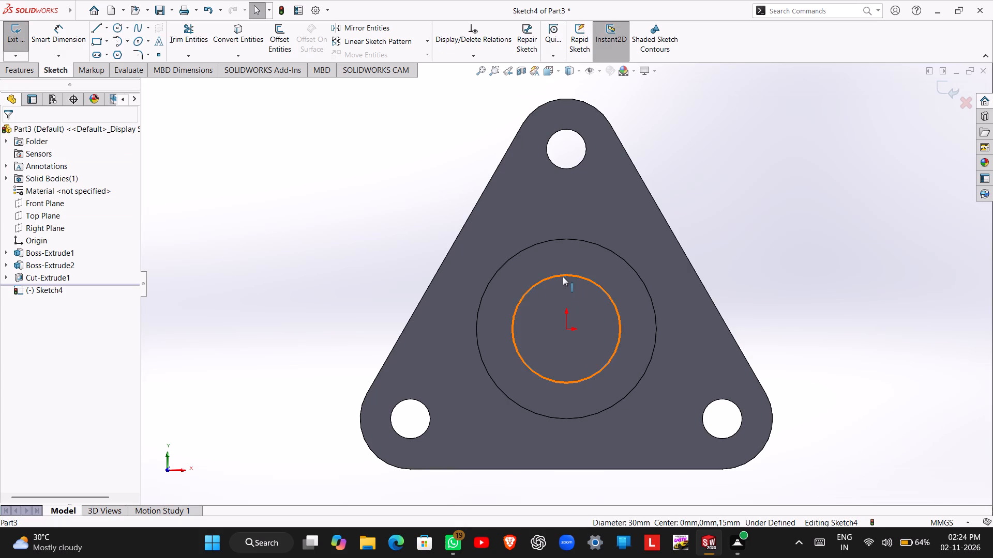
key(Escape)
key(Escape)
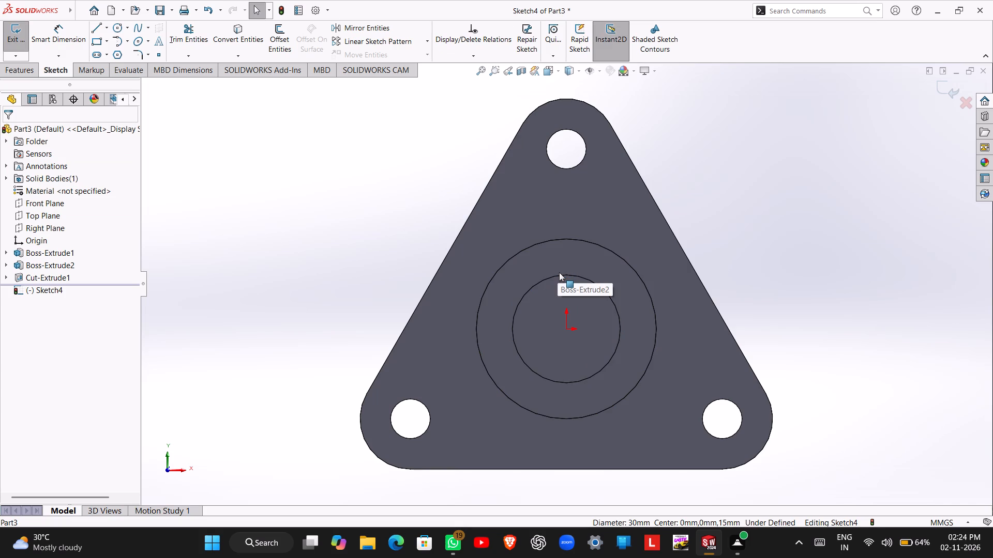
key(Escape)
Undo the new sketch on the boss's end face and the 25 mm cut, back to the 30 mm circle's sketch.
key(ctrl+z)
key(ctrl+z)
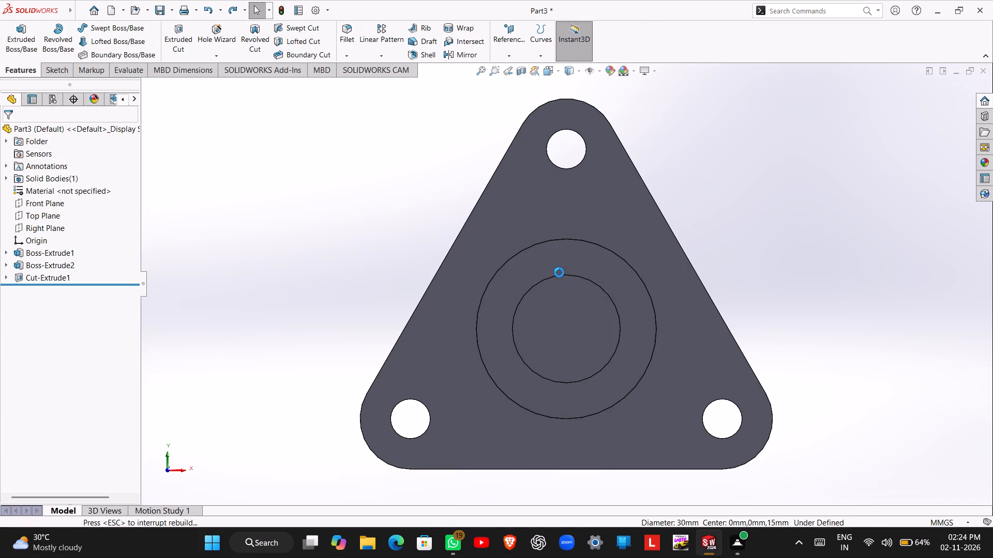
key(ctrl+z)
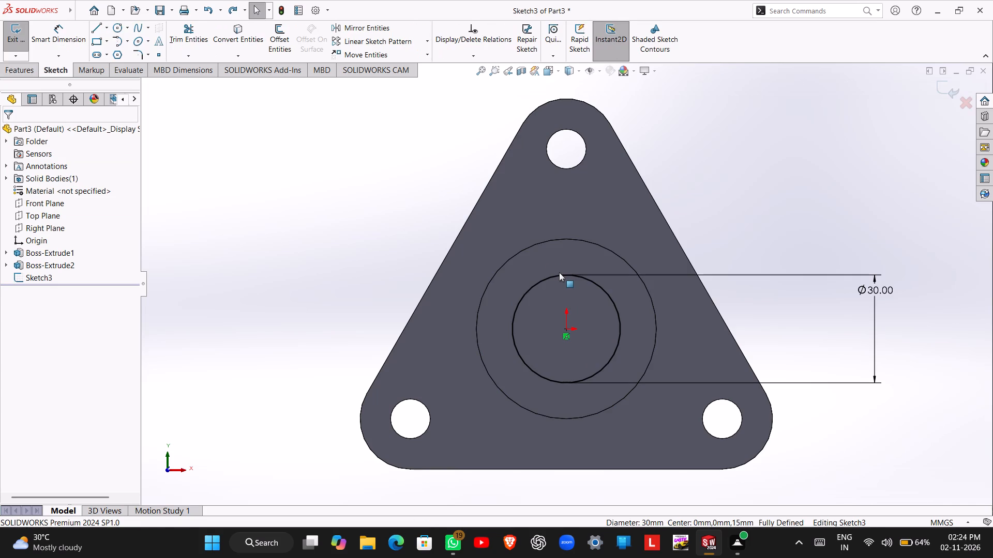
Close the sketch and cut the 30 mm circle into the boss in one direction to a blind depth of 25 mm.
click(22, 36)
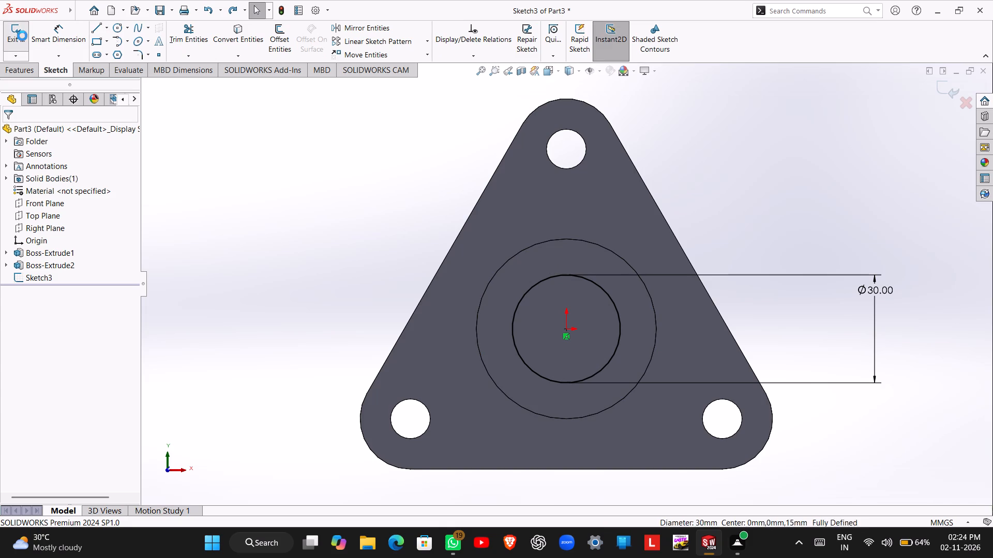
click(167, 45)
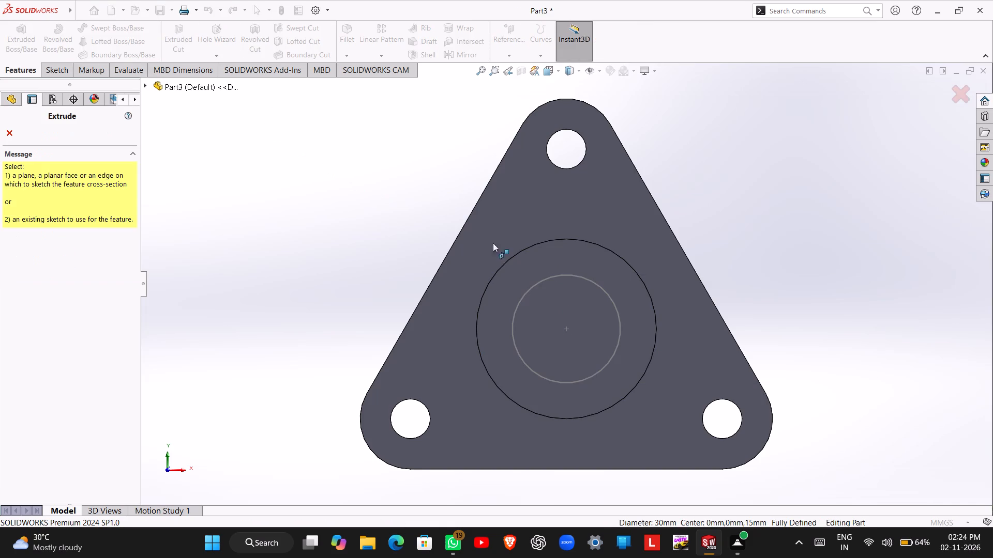
click(564, 275)
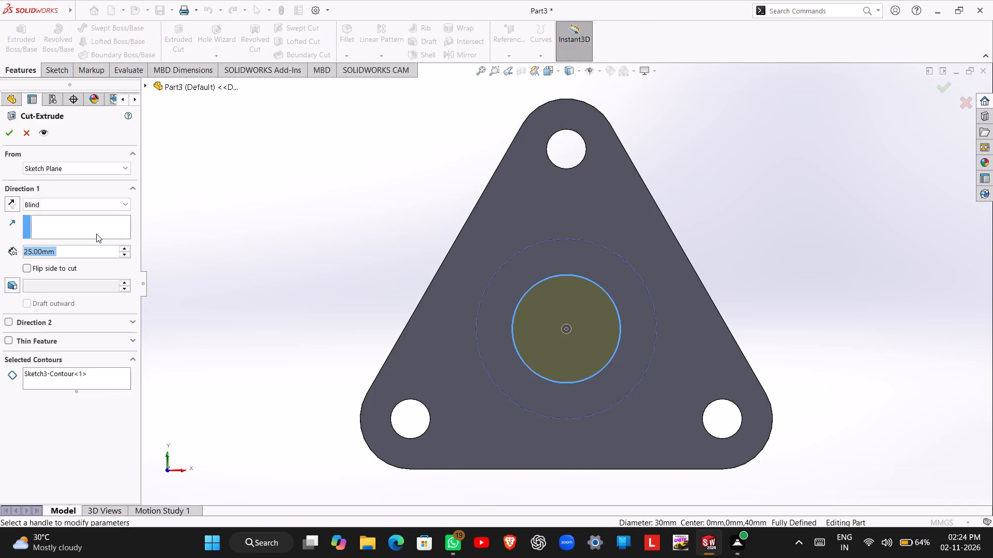
key(Return)
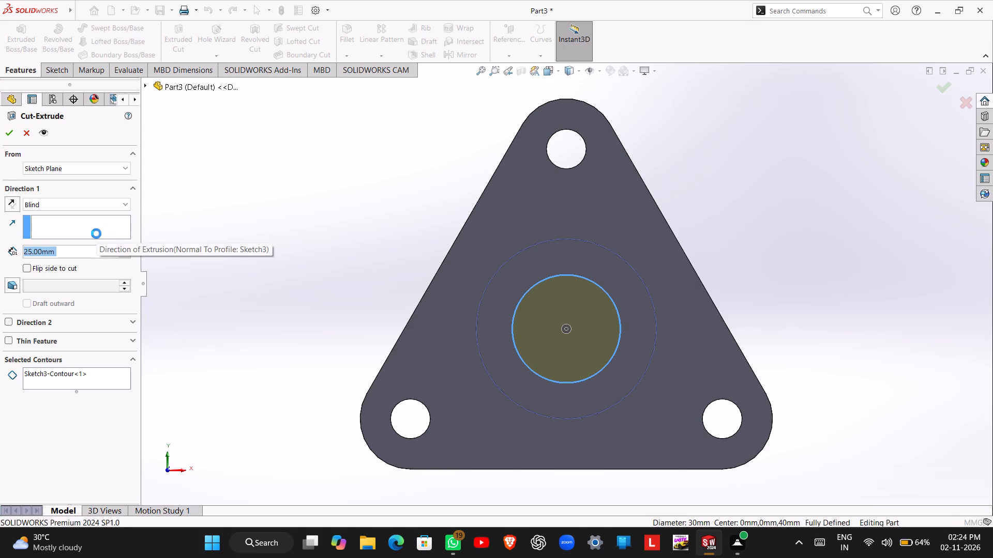
Start adding a reference plane to the flange part.
middle_drag(415, 228, 374, 232)
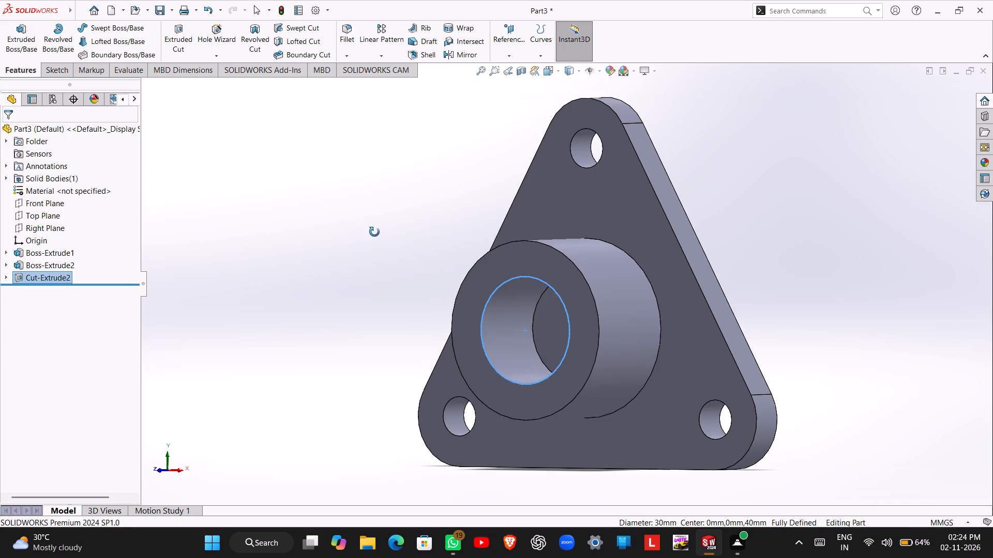
middle_drag(374, 232, 397, 255)
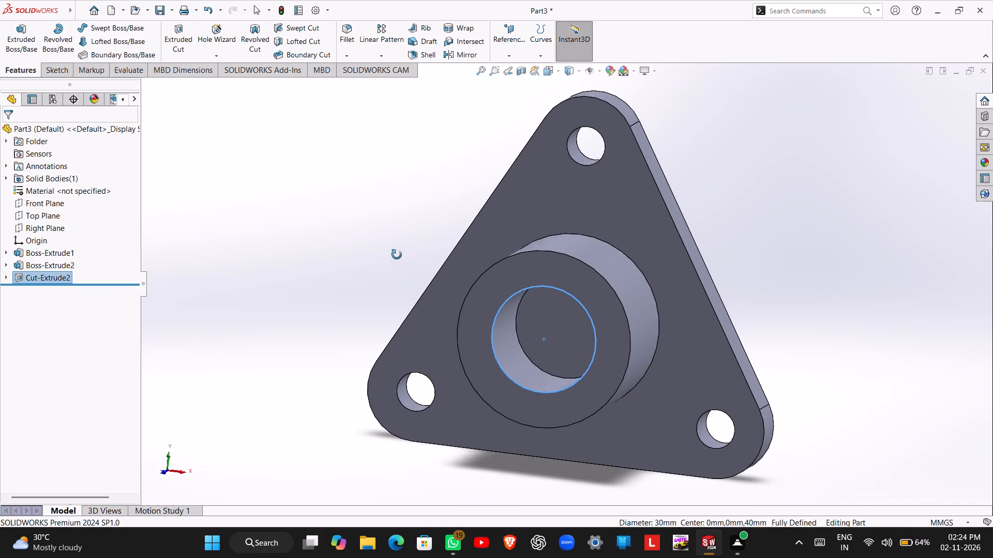
middle_drag(397, 255, 388, 224)
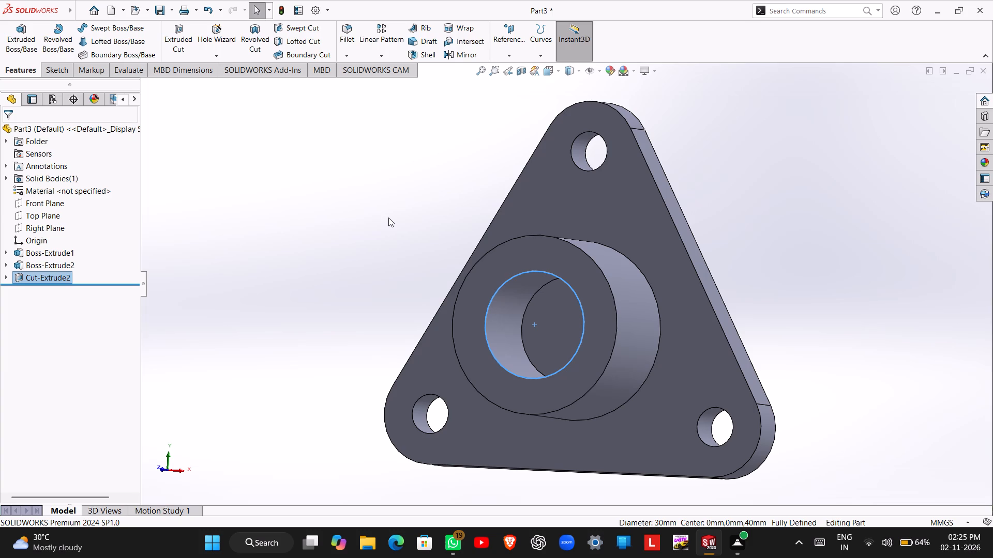
click(512, 58)
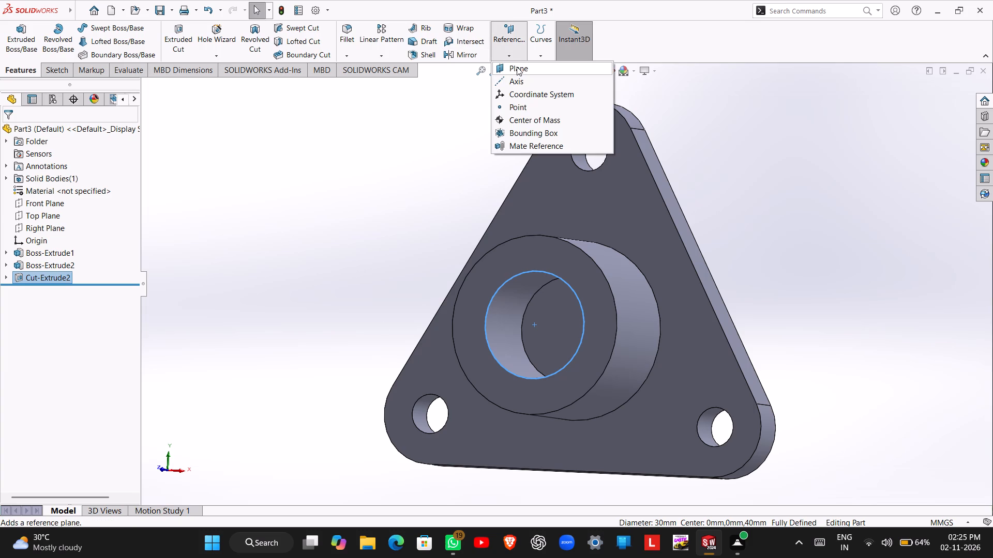
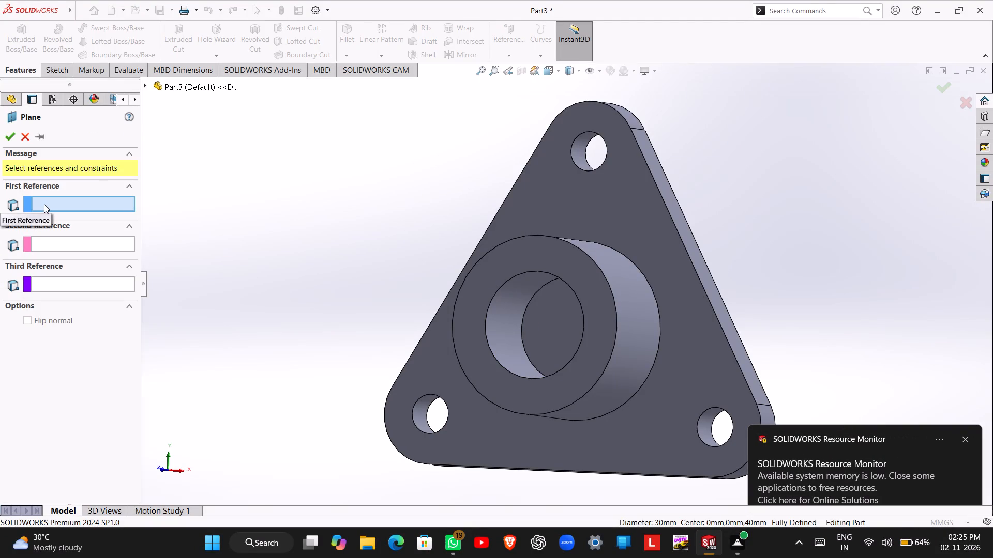
Create a reference plane offset 10 mm from the Right Plane.
click(44, 204)
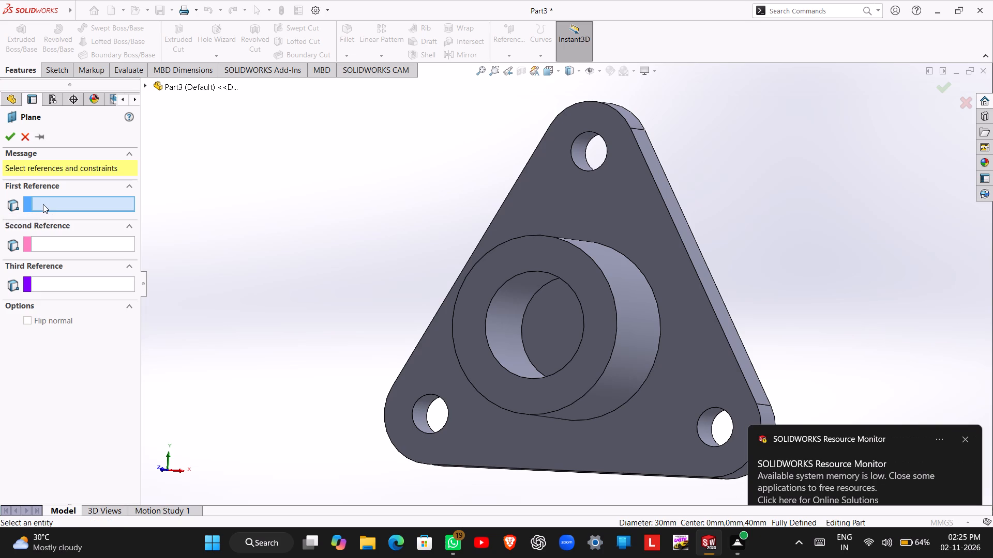
click(188, 89)
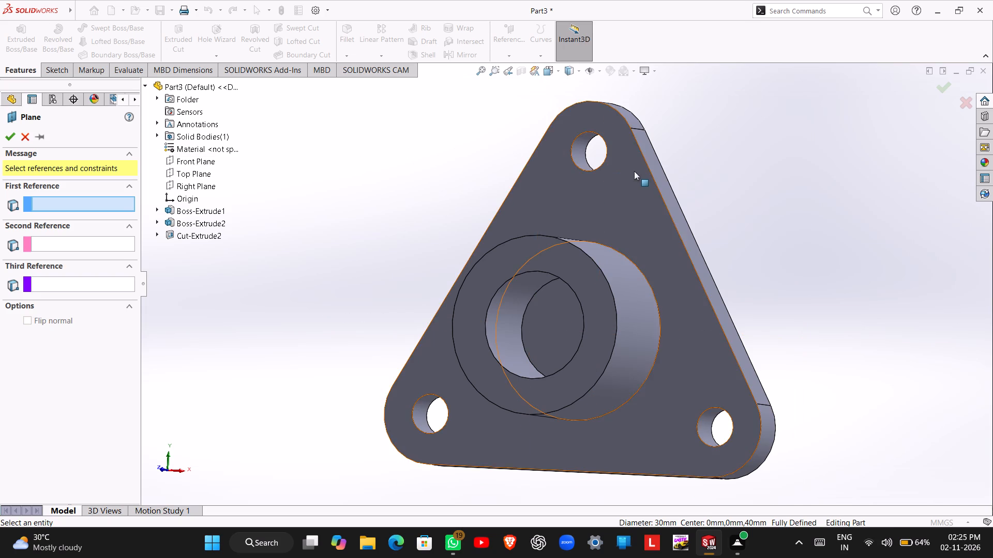
middle_drag(634, 172, 585, 195)
scroll(579, 199, up, 3)
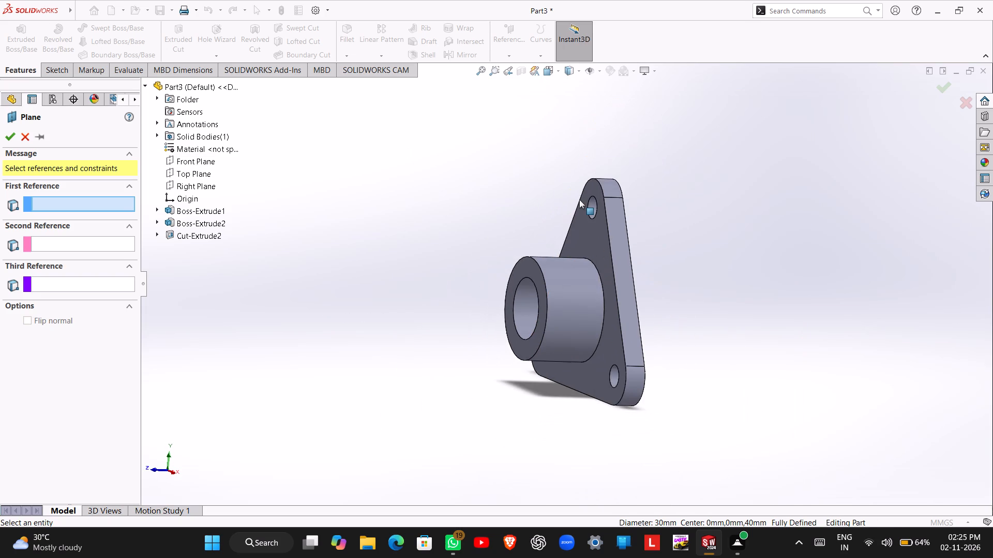
middle_drag(580, 197, 550, 209)
scroll(626, 306, up, 1)
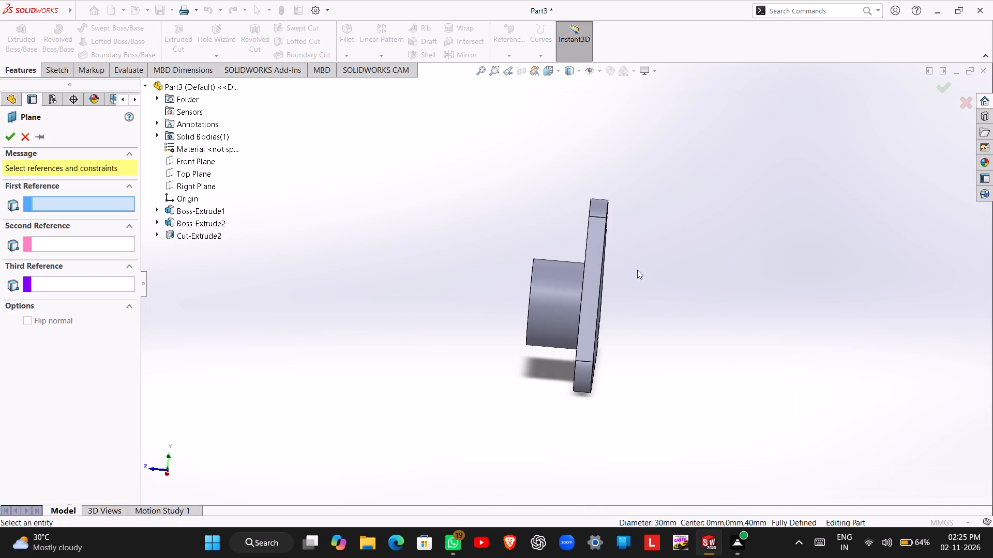
middle_drag(645, 254, 666, 213)
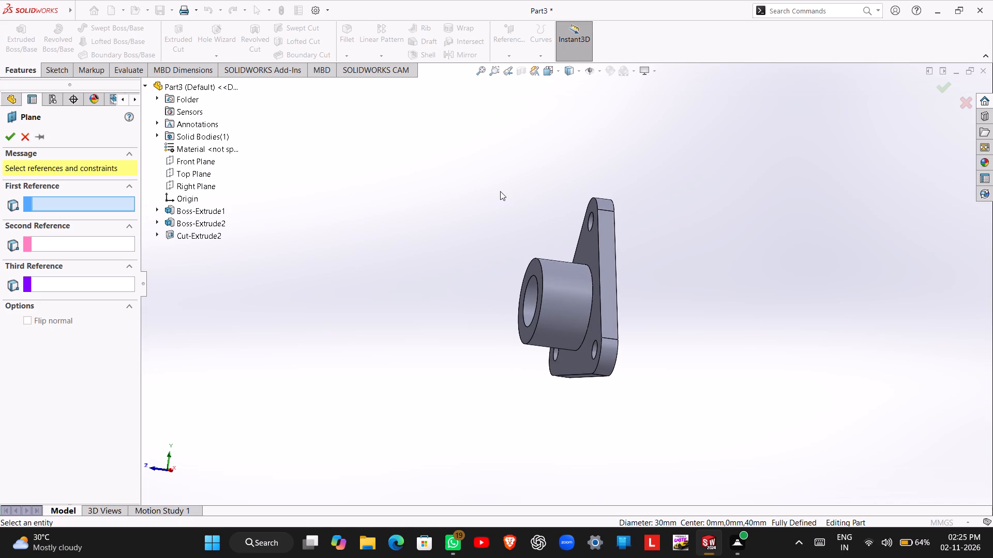
middle_drag(500, 191, 551, 194)
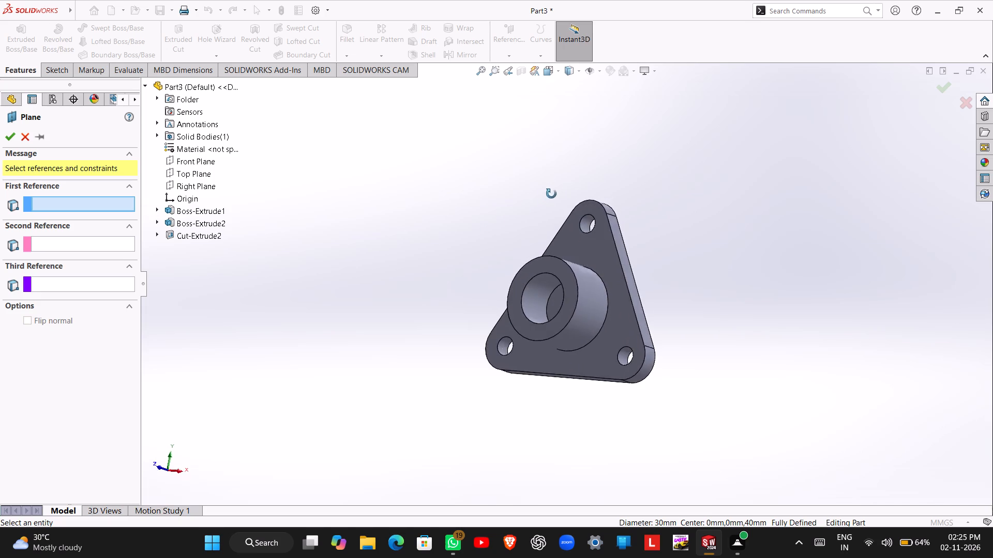
middle_drag(551, 194, 473, 405)
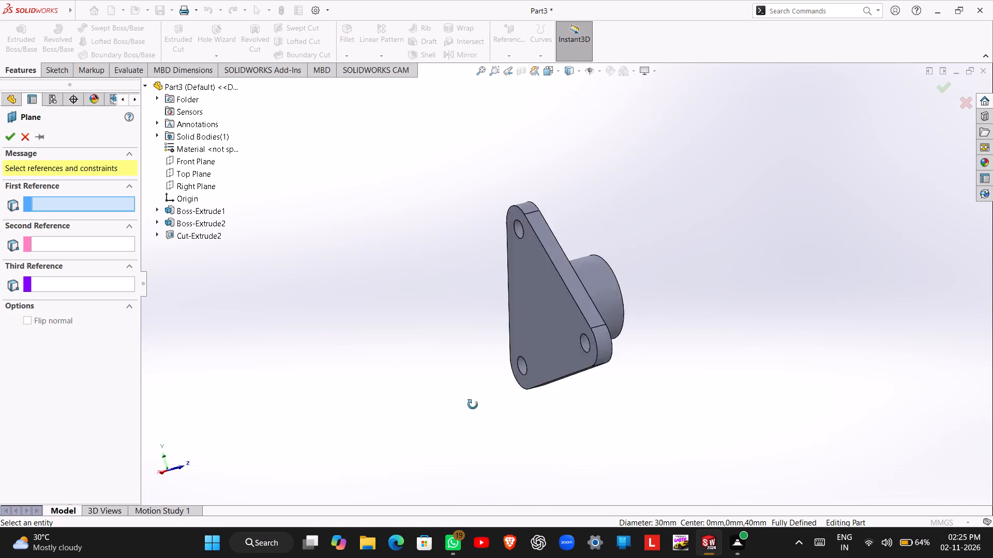
middle_drag(473, 405, 650, 314)
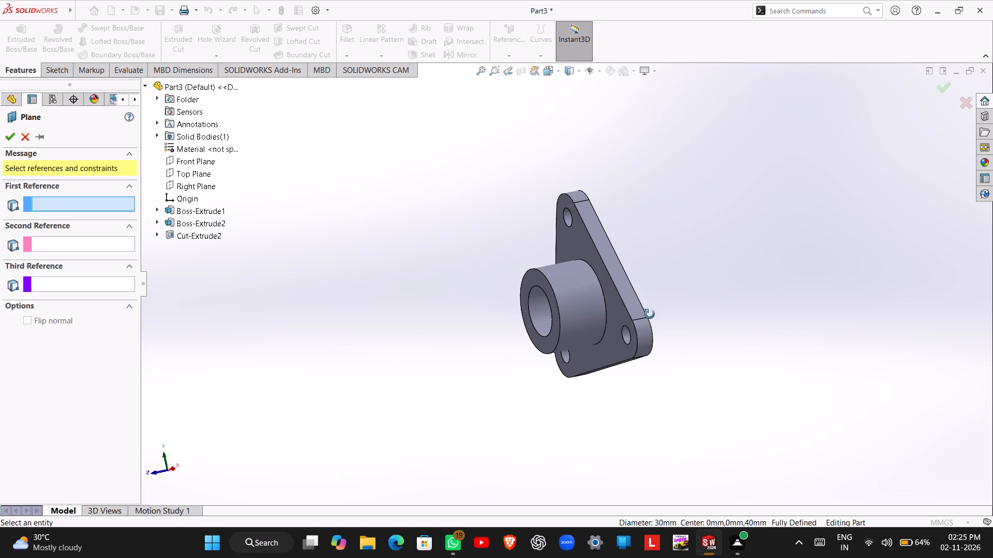
middle_drag(650, 314, 650, 315)
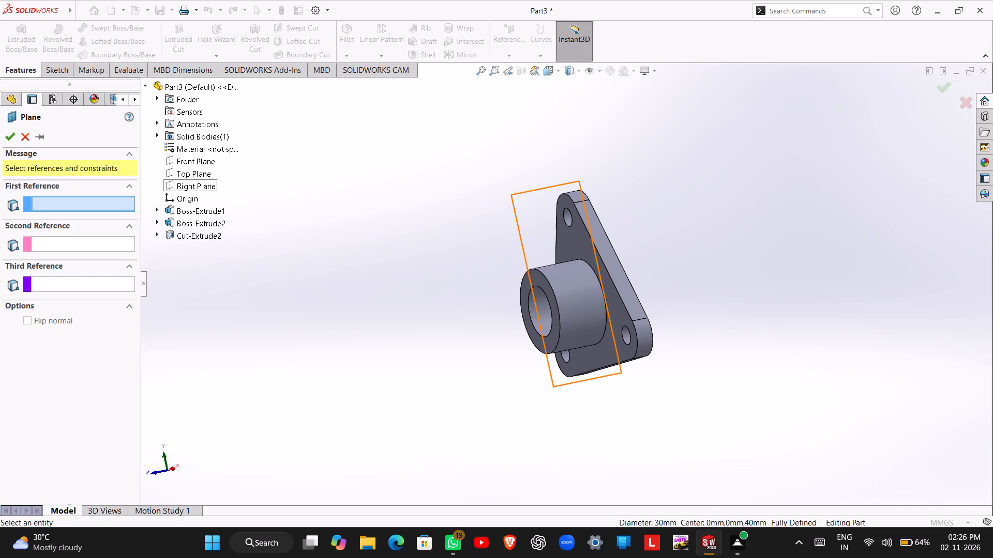
click(41, 73)
click(41, 73)
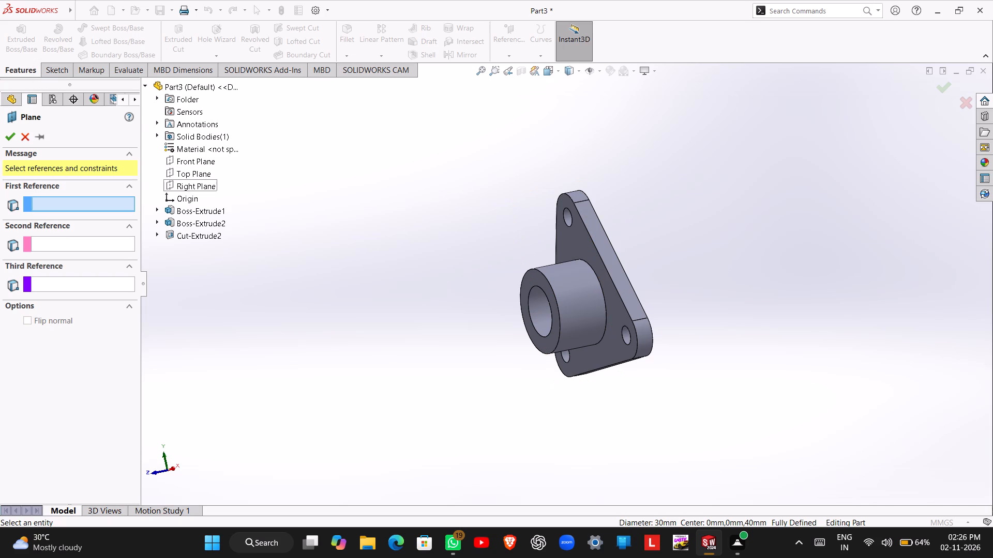
click(41, 73)
click(74, 199)
click(83, 205)
click(189, 184)
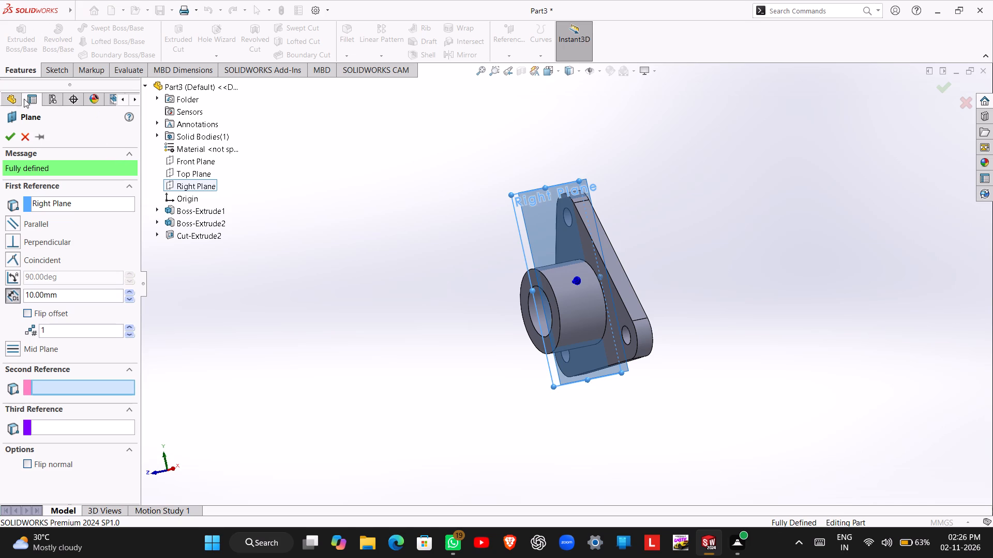
click(13, 135)
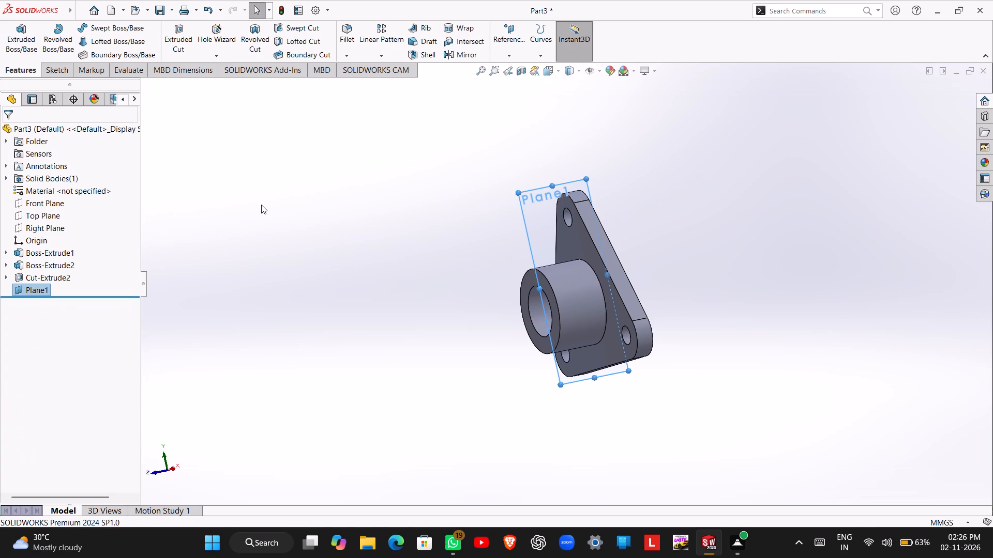
On the new offset plane, sketch a sloping line from the boss's upper outer corner to the flange face, about 24 mm down, and 30 mm back.
middle_drag(256, 180, 256, 180)
middle_drag(256, 180, 334, 163)
scroll(334, 163, up, 1)
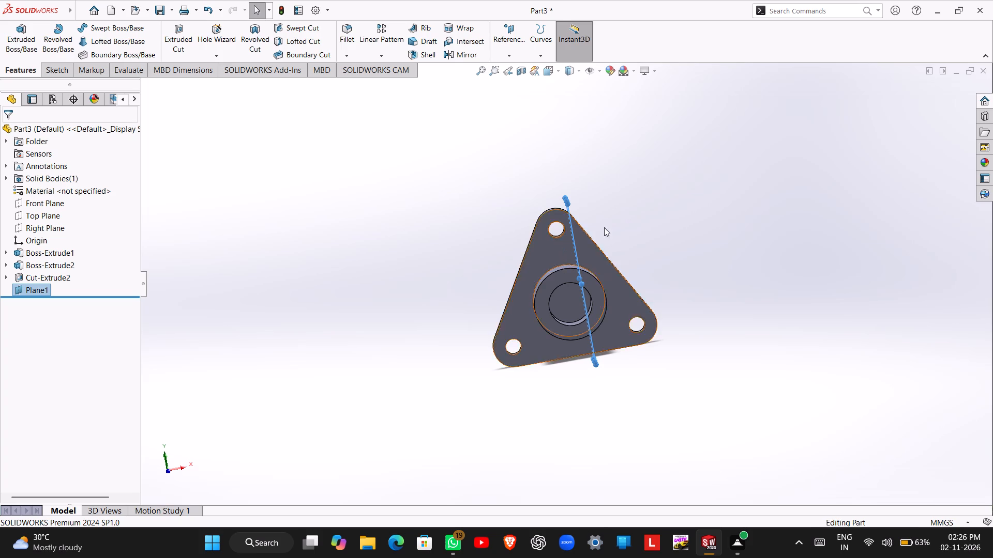
middle_drag(604, 228, 566, 249)
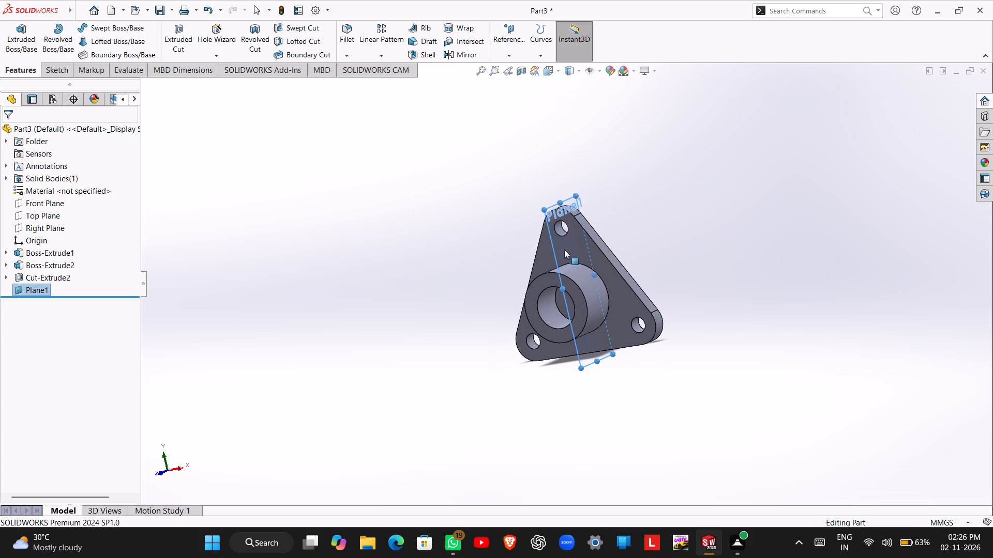
click(565, 249)
key(Escape)
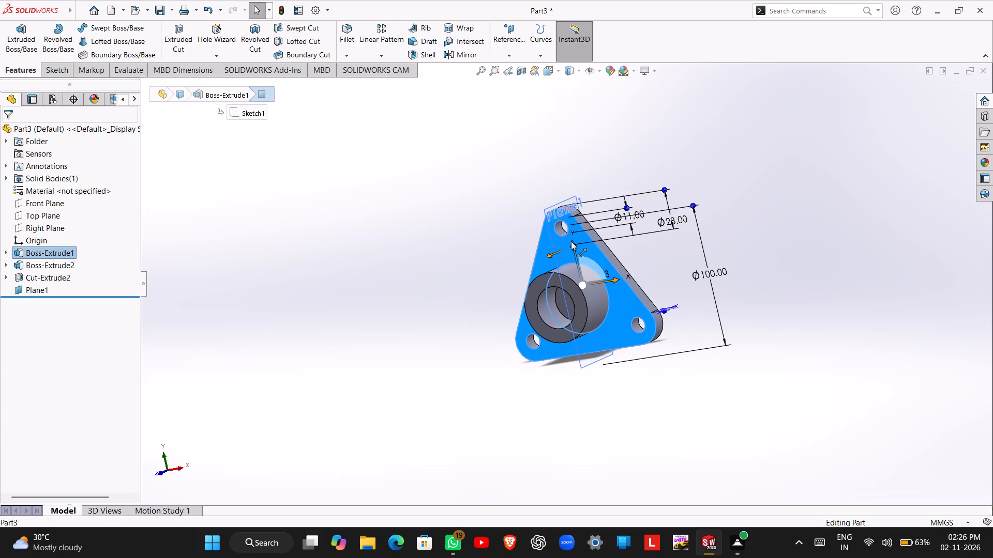
key(Escape)
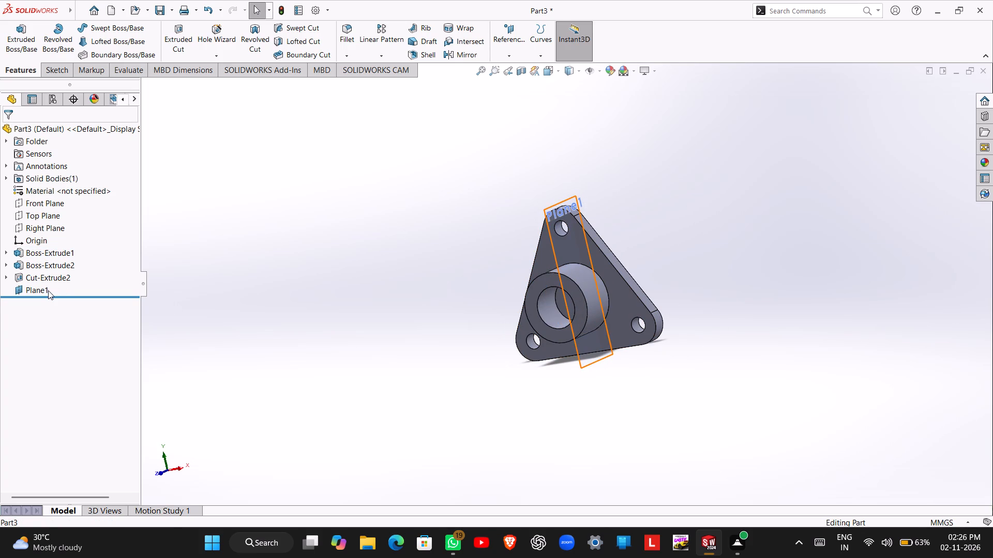
right_click(48, 290)
click(61, 273)
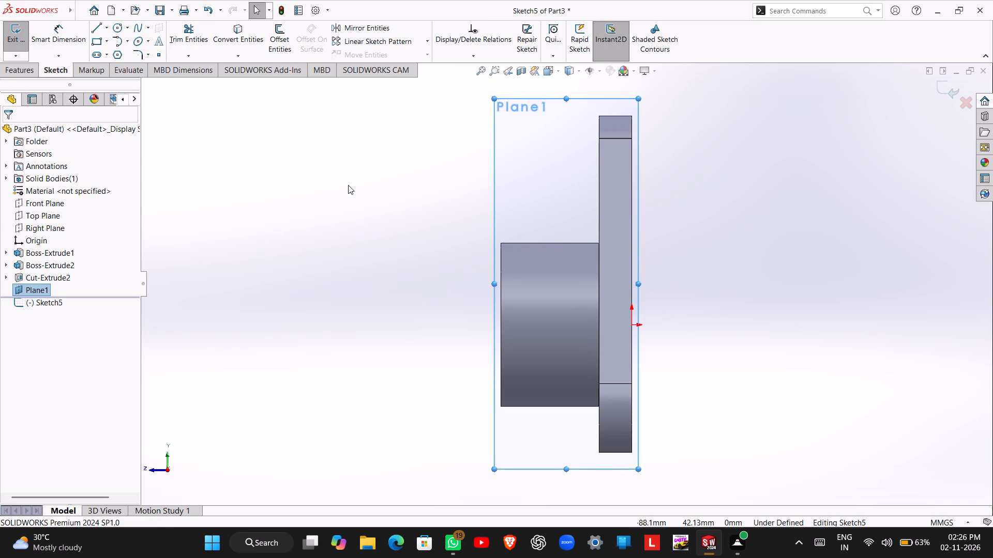
click(100, 29)
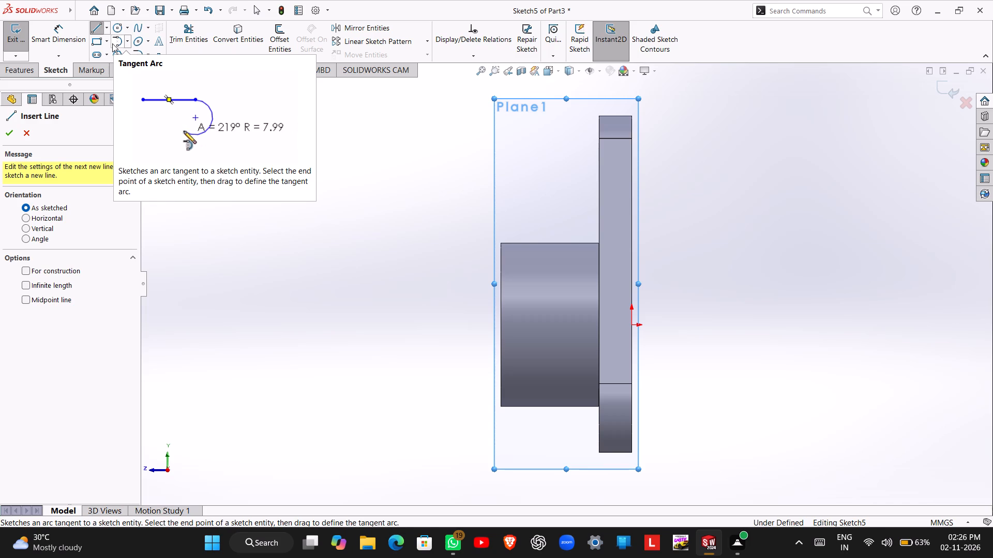
click(501, 244)
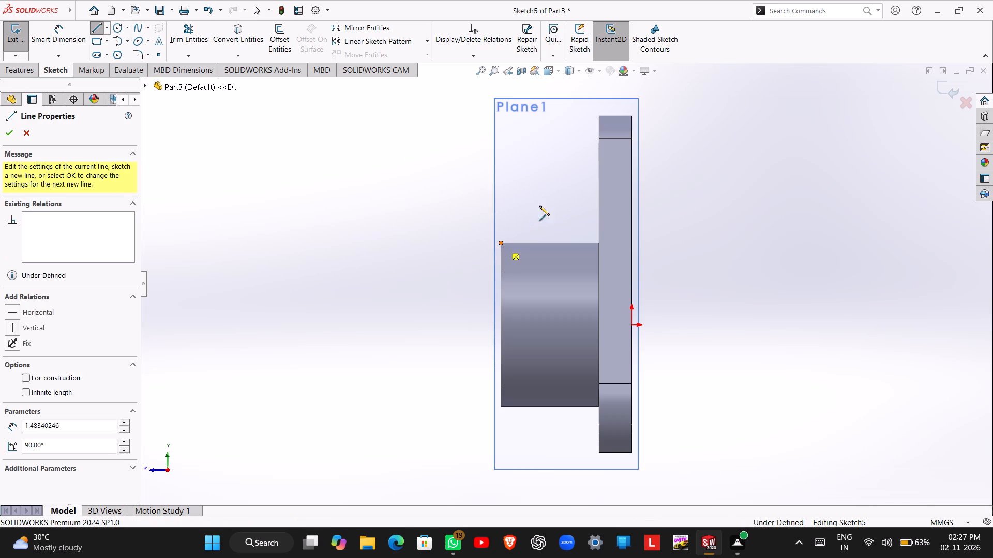
click(597, 172)
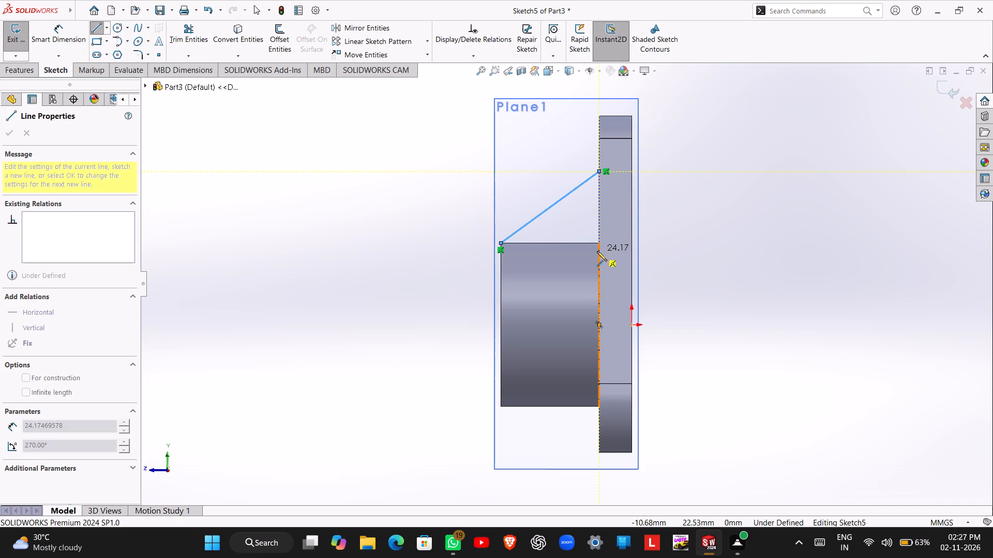
click(597, 251)
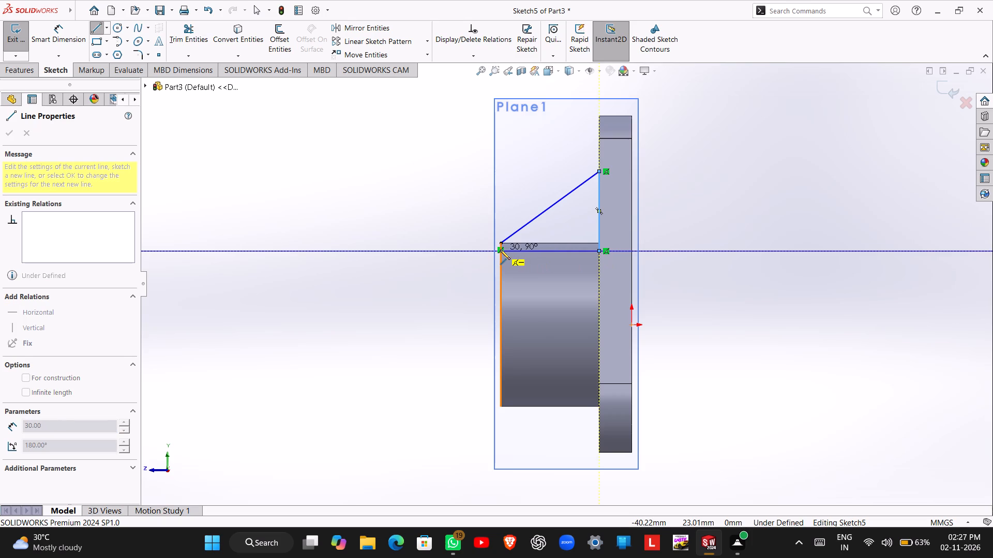
click(500, 249)
key(Escape)
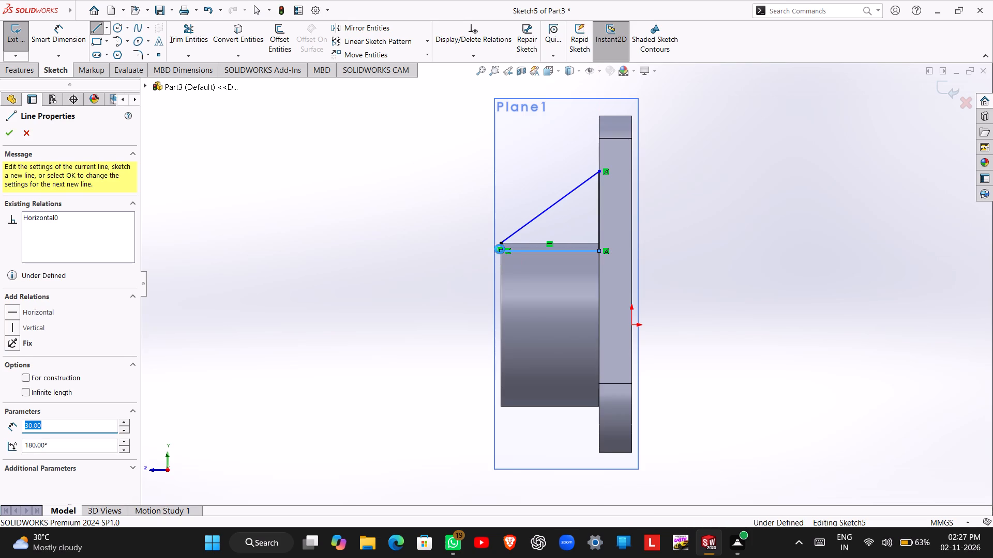
Dimension the gap between the boss's upper outer corner and the horizontal line's outer endpoint as 0.5 mm.
right_drag(396, 299, 404, 240)
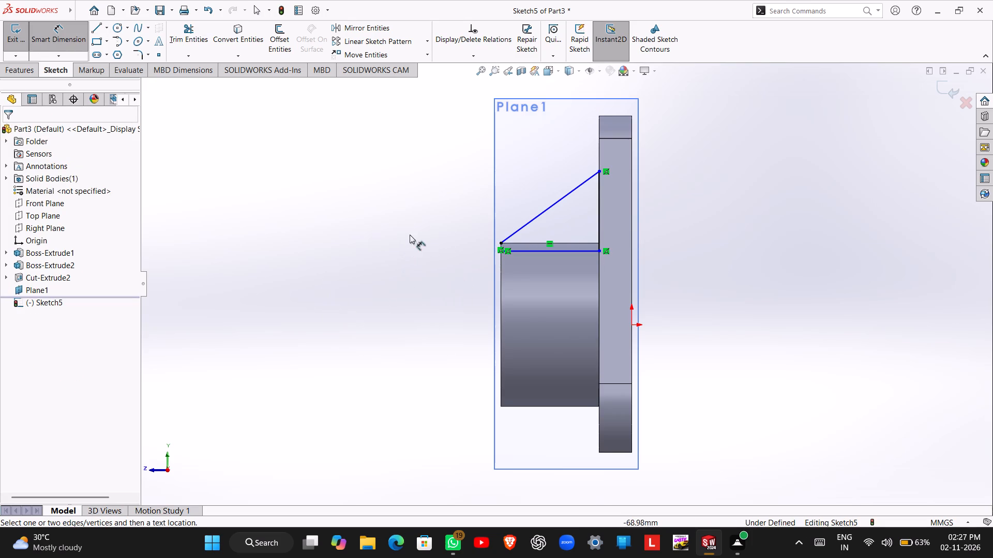
scroll(475, 249, down, 2)
scroll(537, 240, down, 6)
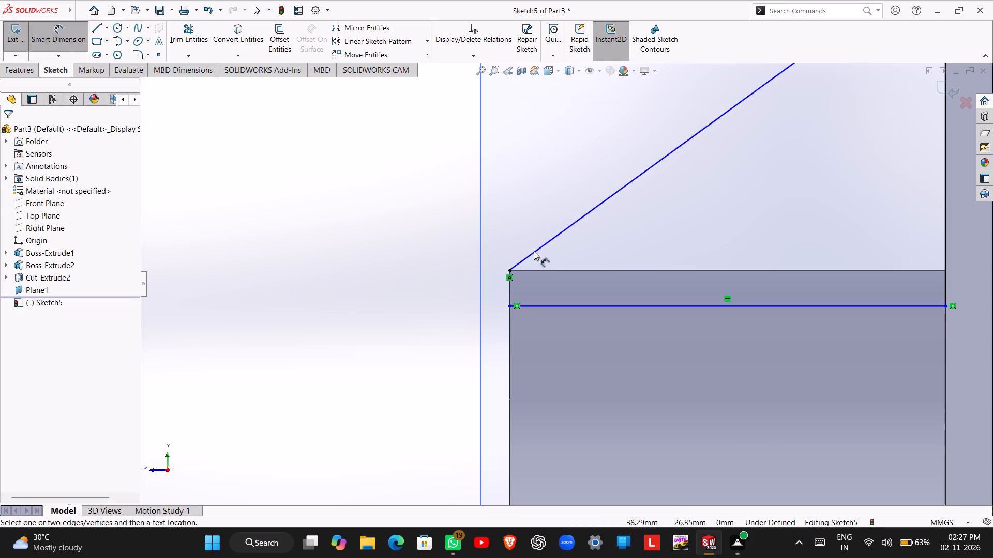
click(511, 304)
click(510, 269)
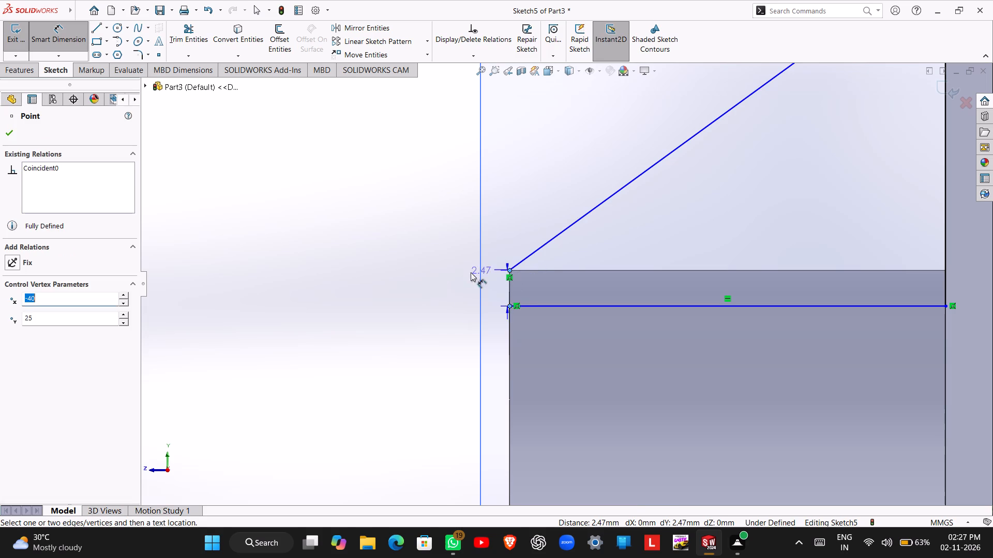
click(407, 280)
text(0.)
key(5)
key(Return)
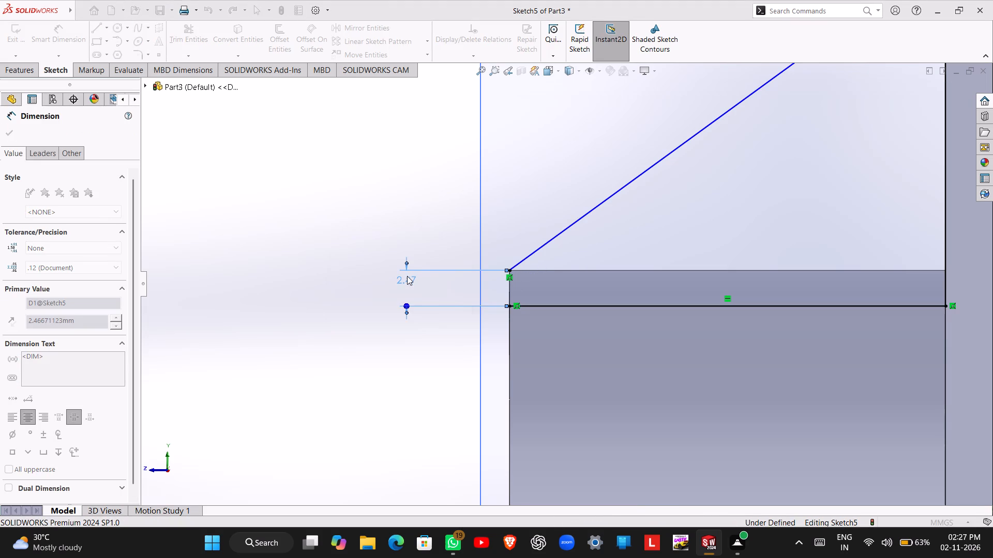
Dimension the vertical line on the flange face as 15 mm and finish dimensioning.
scroll(638, 210, down, 2)
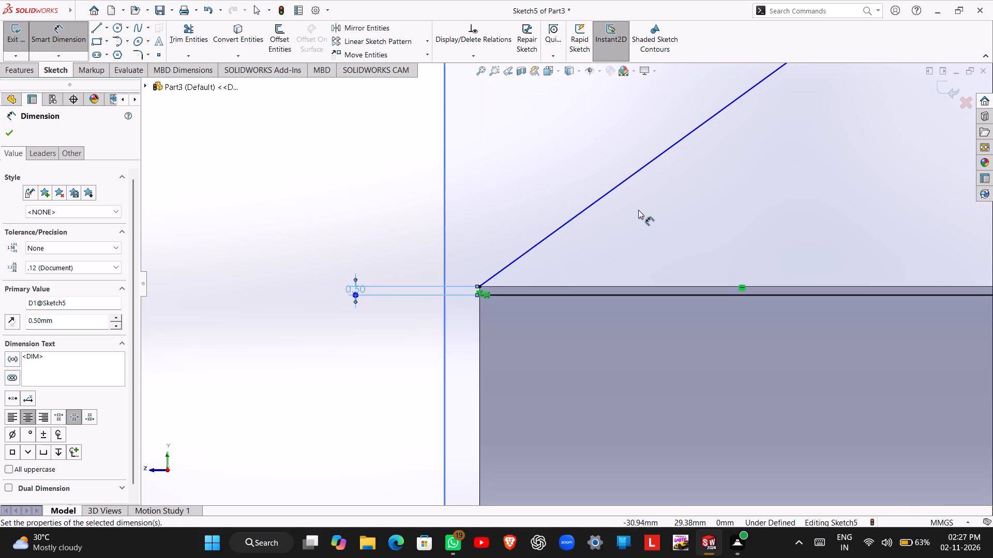
scroll(638, 210, up, 8)
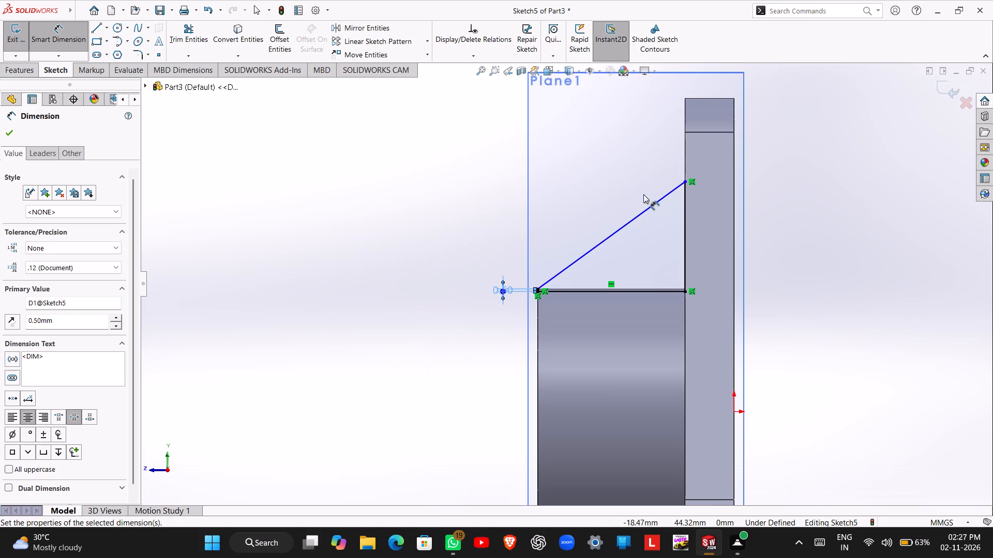
click(683, 218)
click(805, 214)
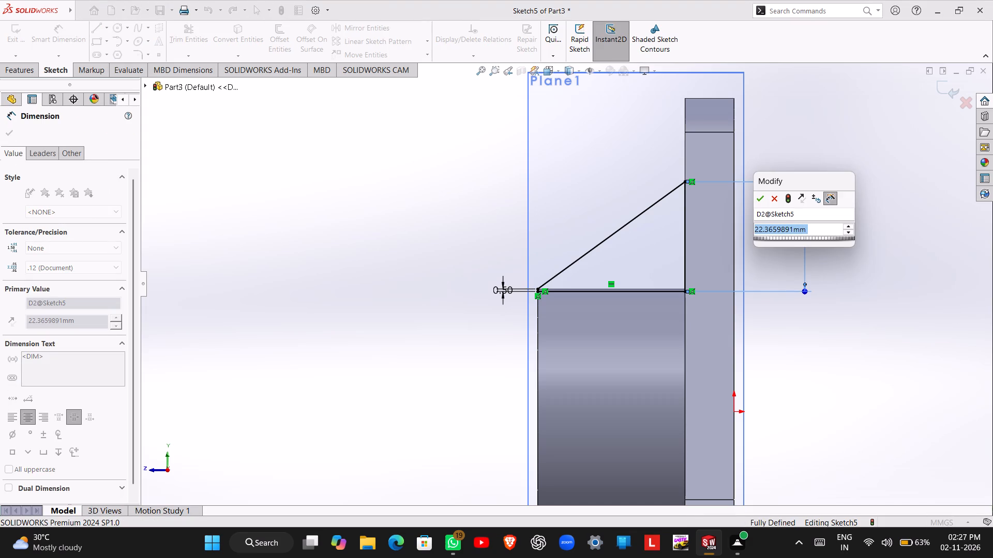
text(15)
key(Return)
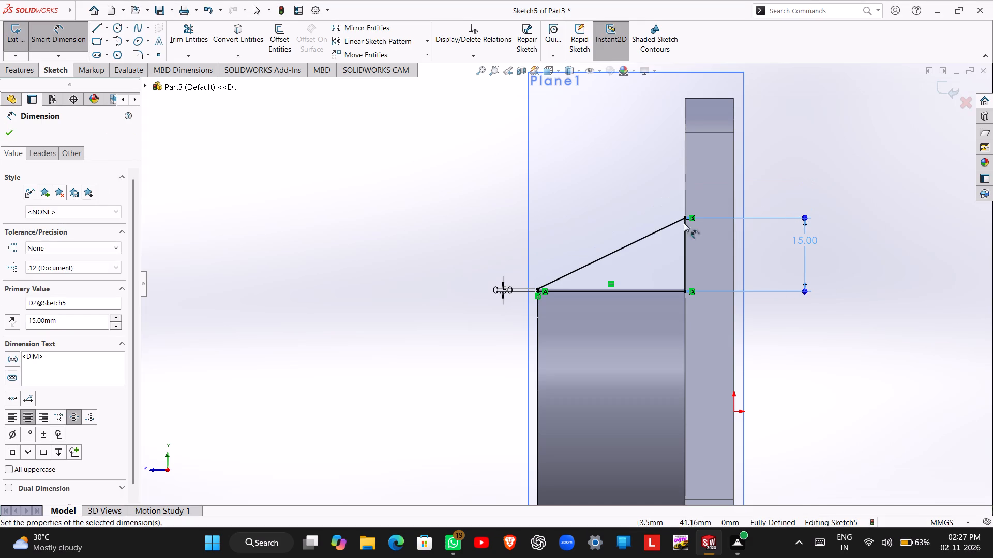
click(3, 136)
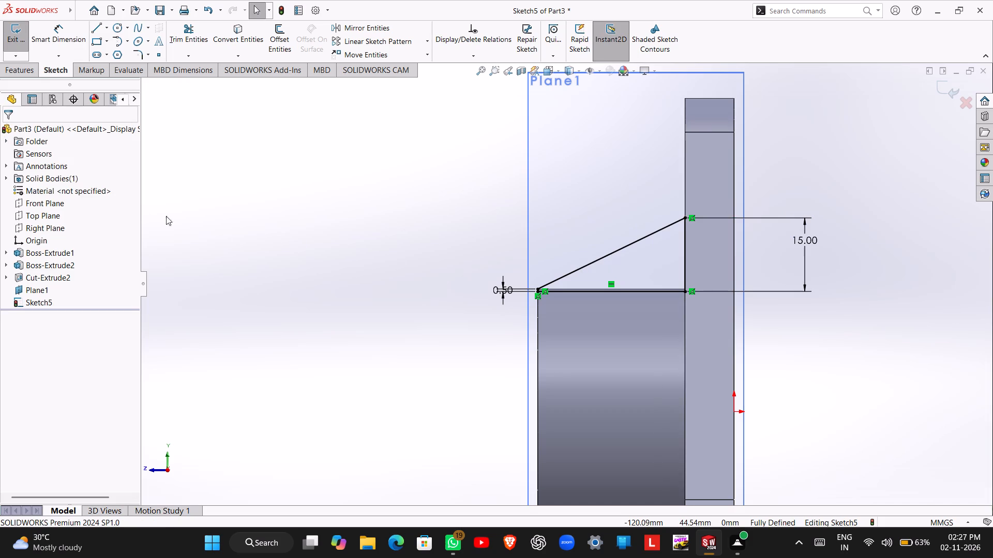
middle_drag(226, 233, 322, 243)
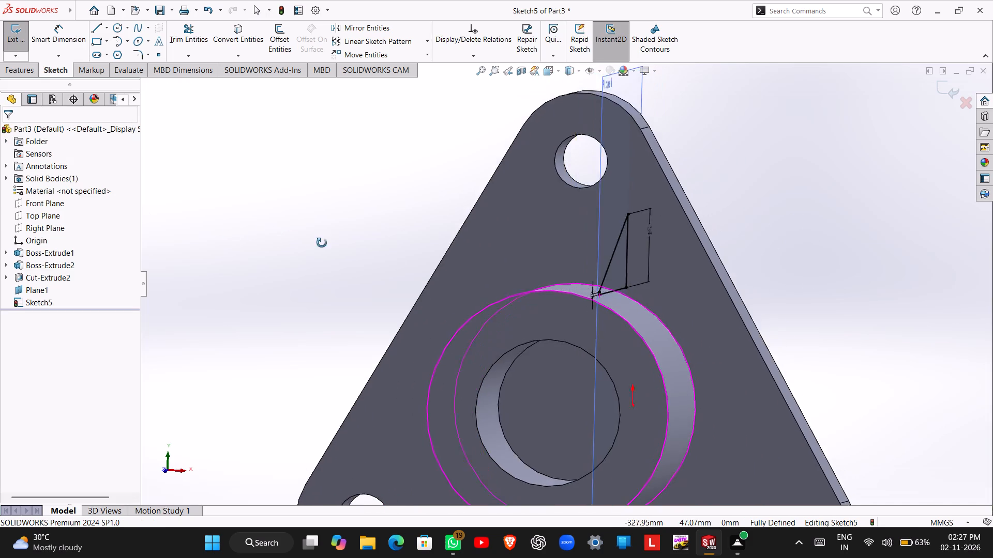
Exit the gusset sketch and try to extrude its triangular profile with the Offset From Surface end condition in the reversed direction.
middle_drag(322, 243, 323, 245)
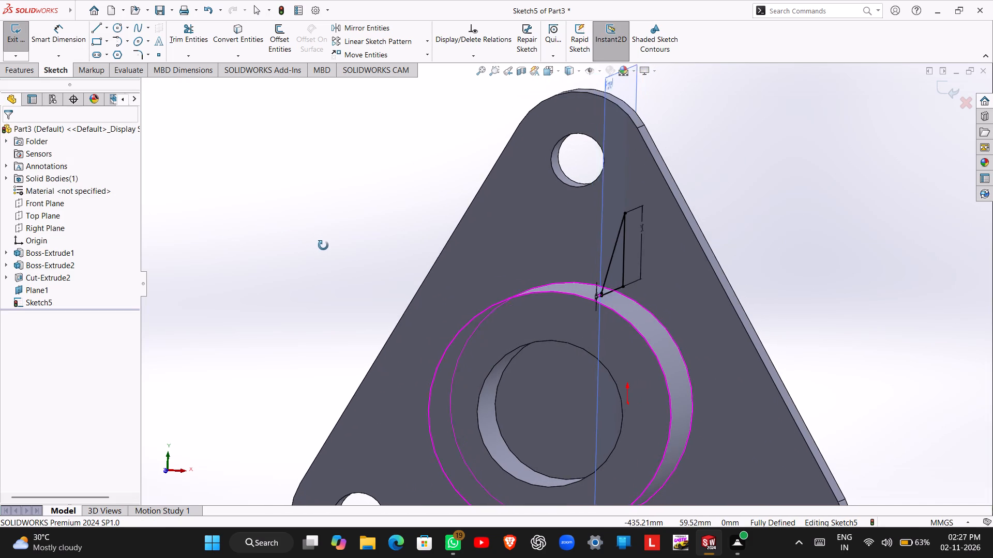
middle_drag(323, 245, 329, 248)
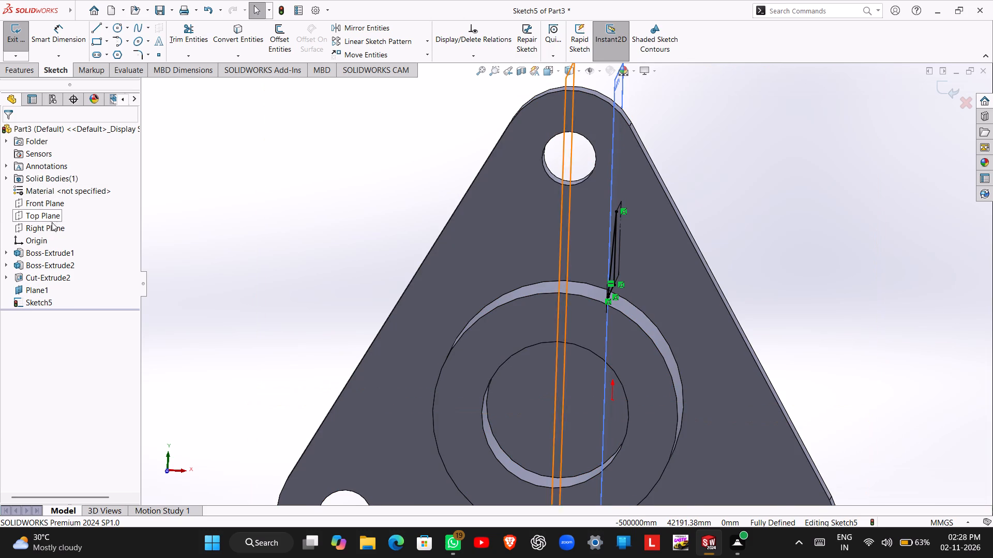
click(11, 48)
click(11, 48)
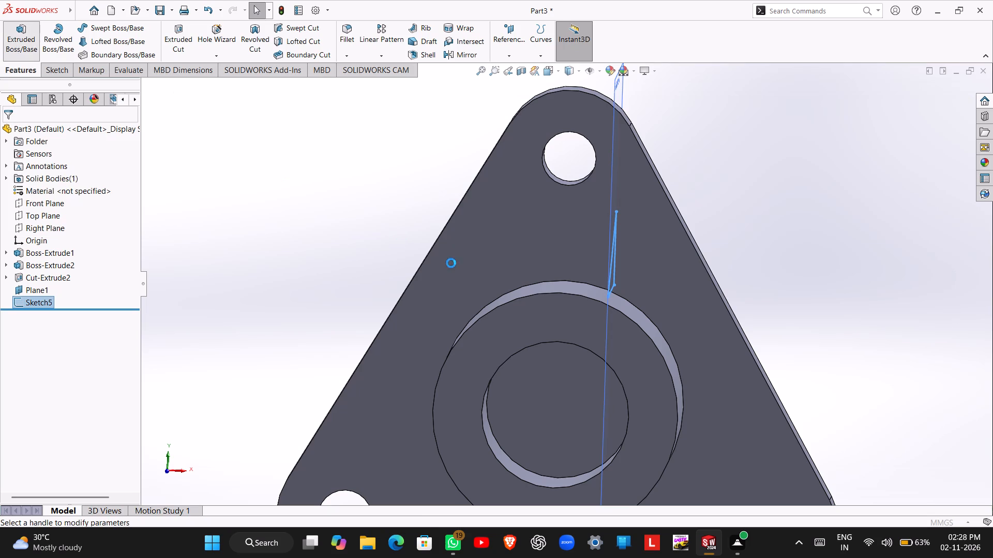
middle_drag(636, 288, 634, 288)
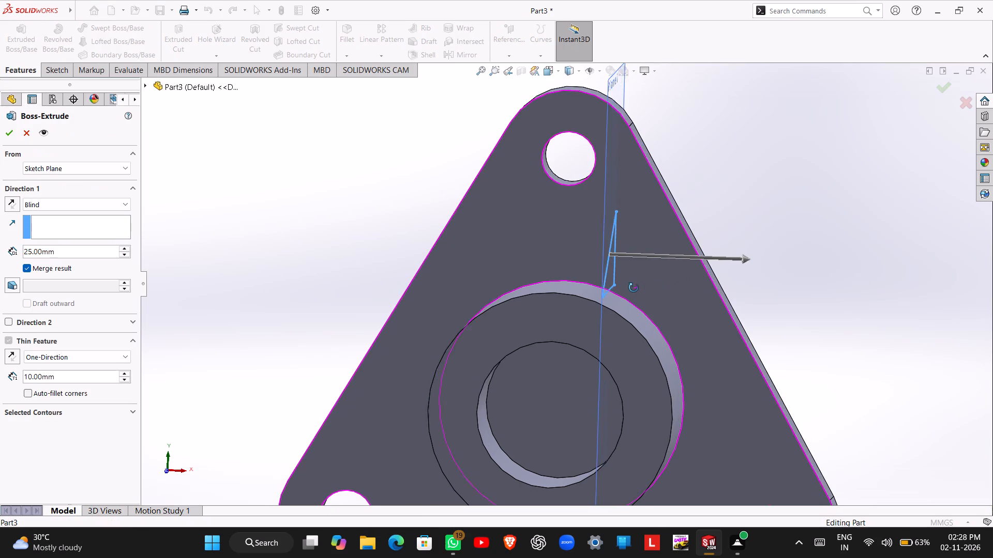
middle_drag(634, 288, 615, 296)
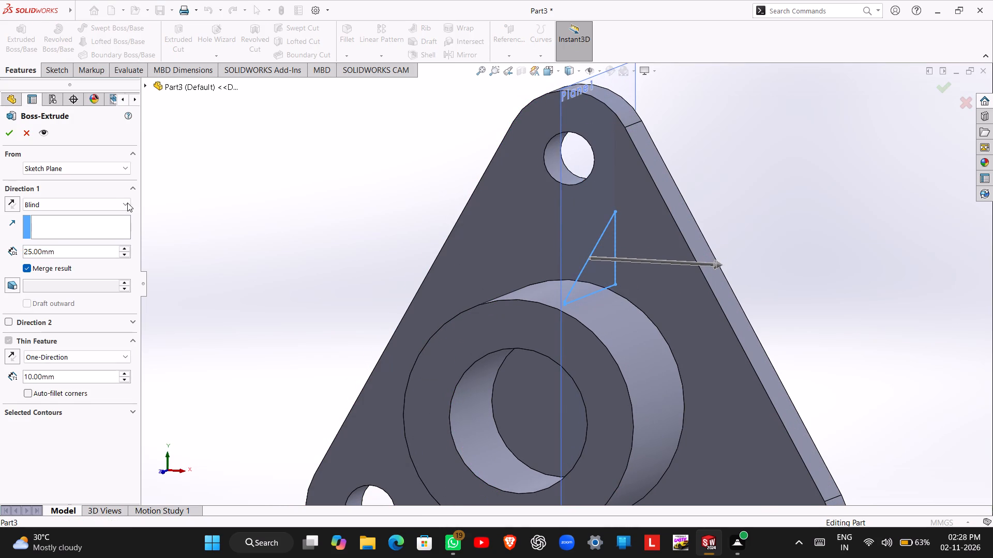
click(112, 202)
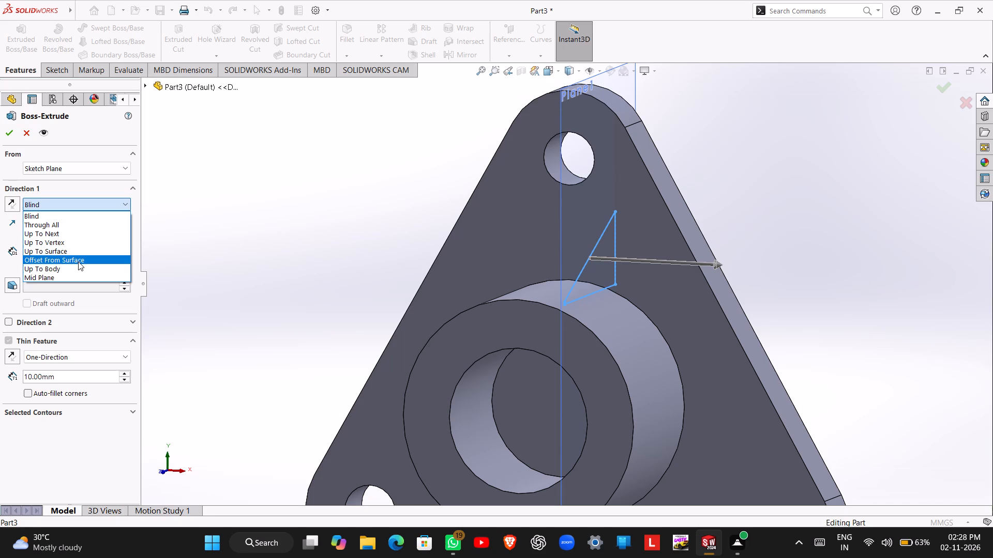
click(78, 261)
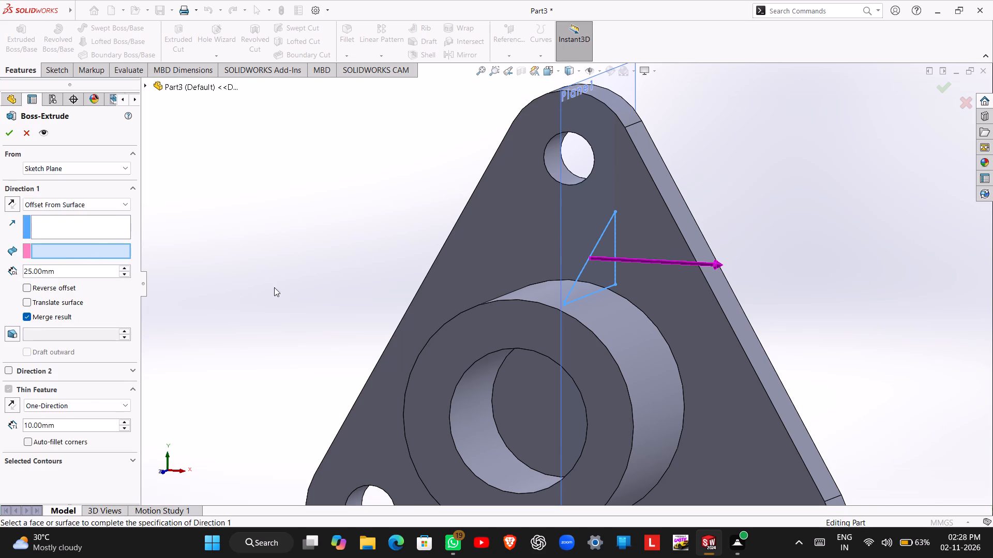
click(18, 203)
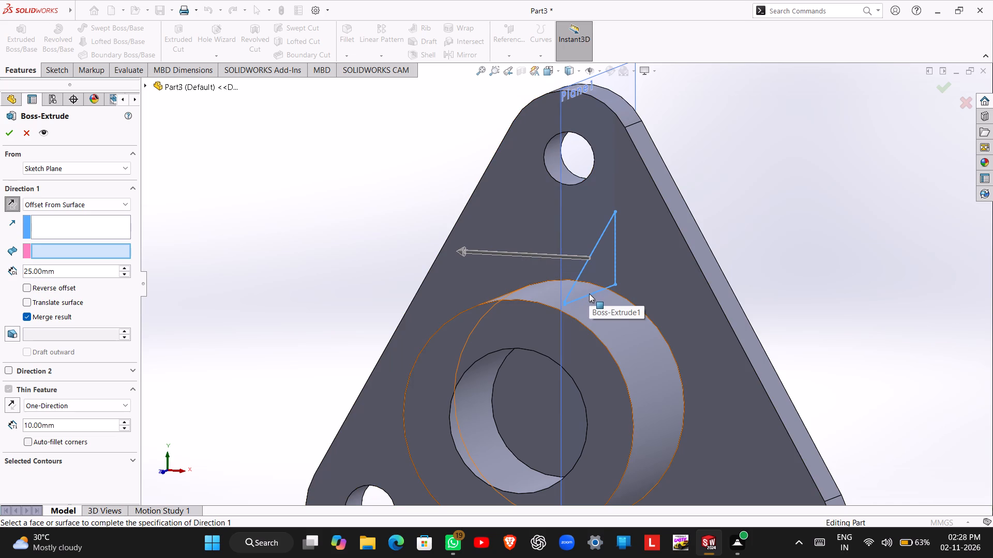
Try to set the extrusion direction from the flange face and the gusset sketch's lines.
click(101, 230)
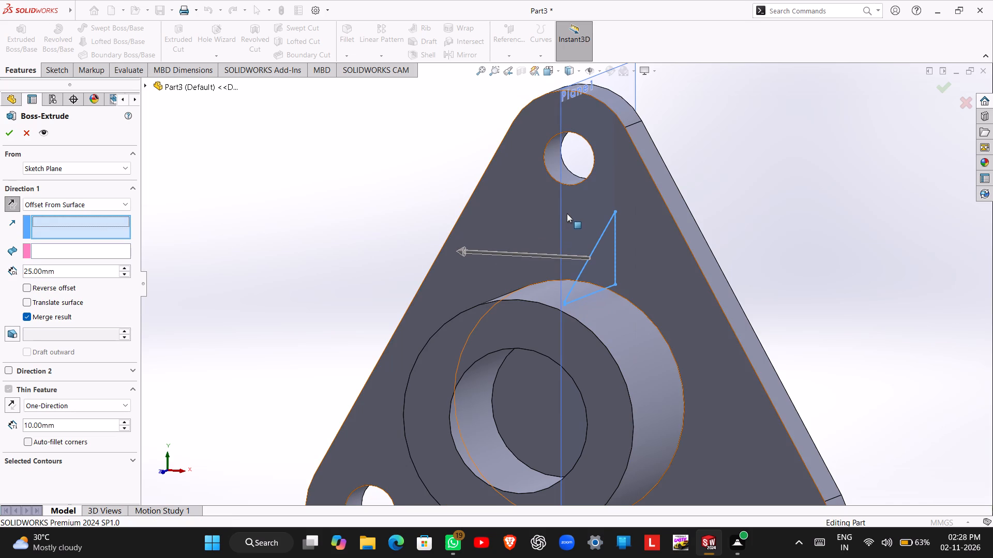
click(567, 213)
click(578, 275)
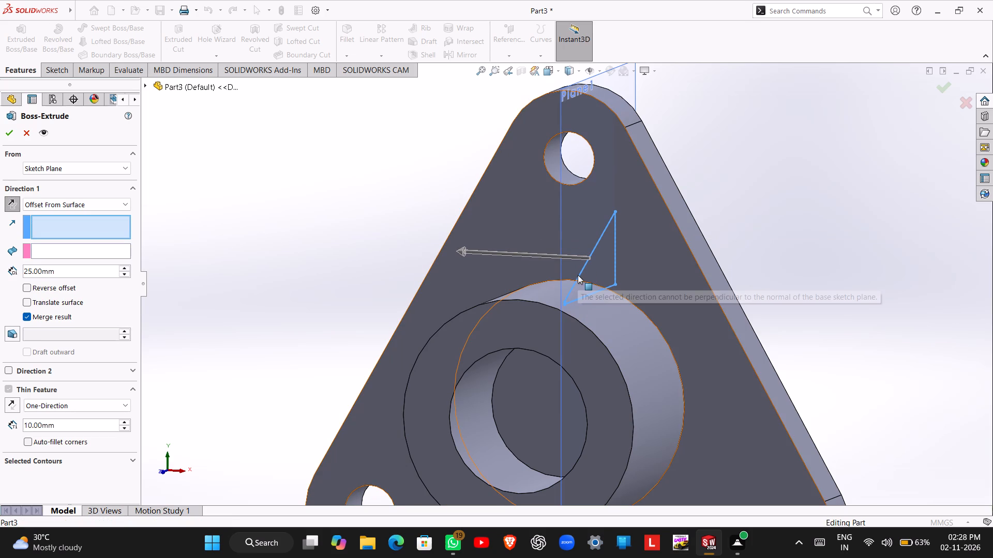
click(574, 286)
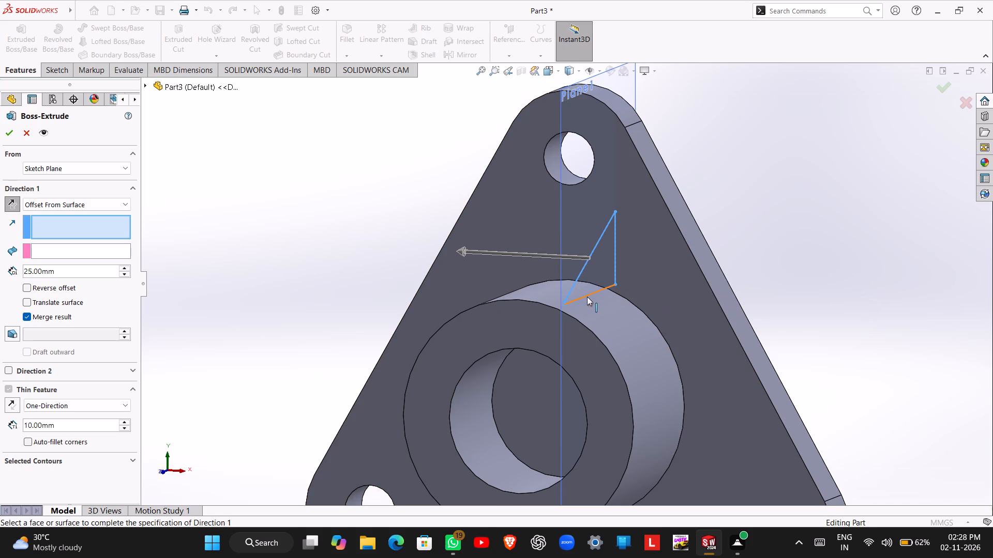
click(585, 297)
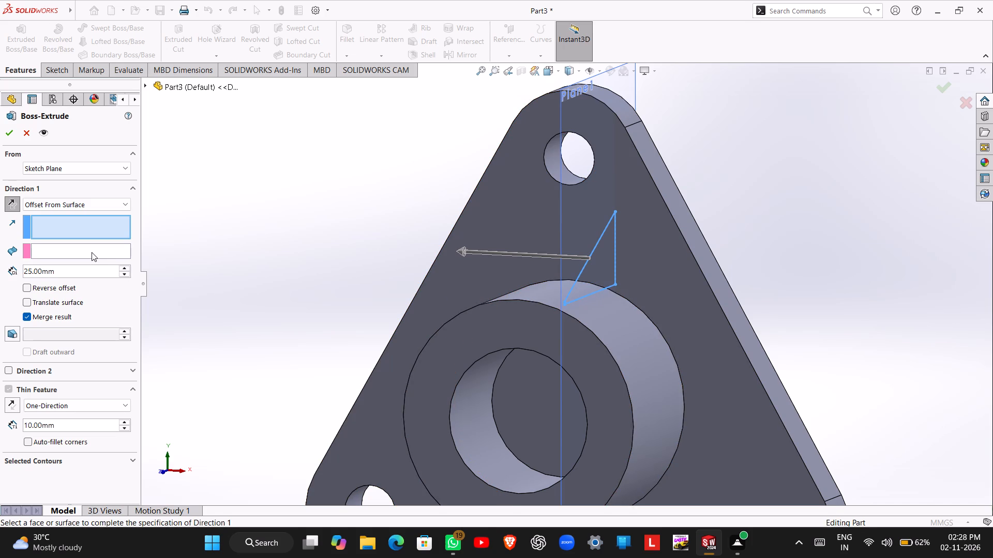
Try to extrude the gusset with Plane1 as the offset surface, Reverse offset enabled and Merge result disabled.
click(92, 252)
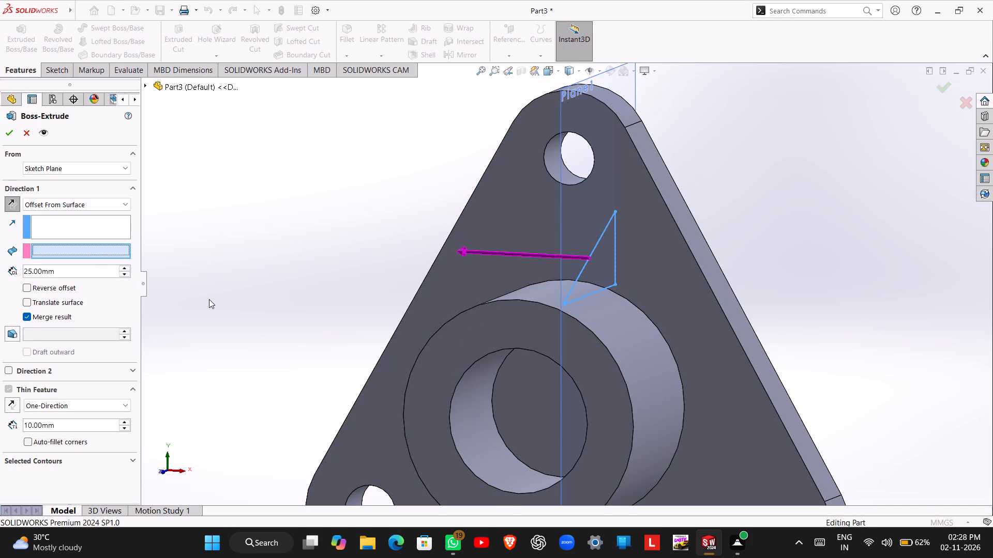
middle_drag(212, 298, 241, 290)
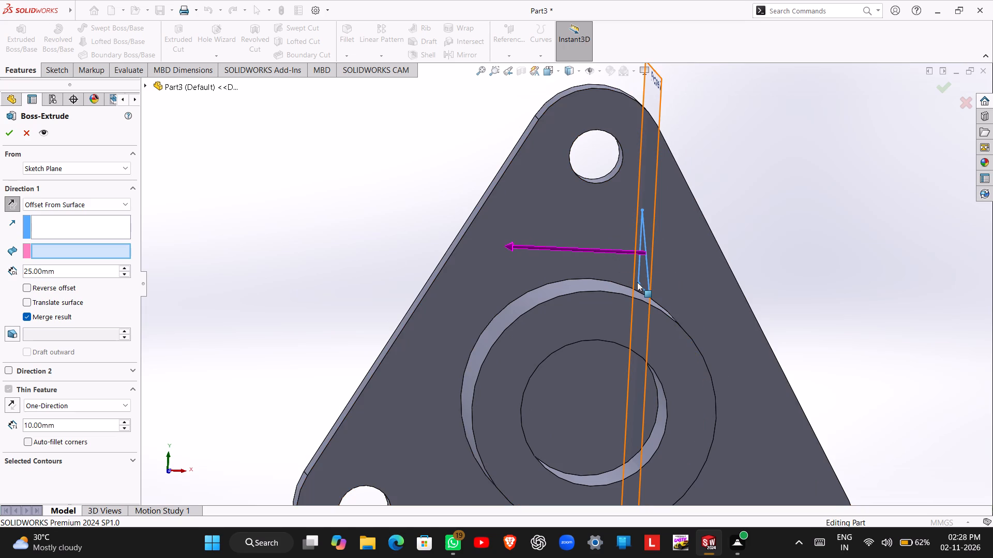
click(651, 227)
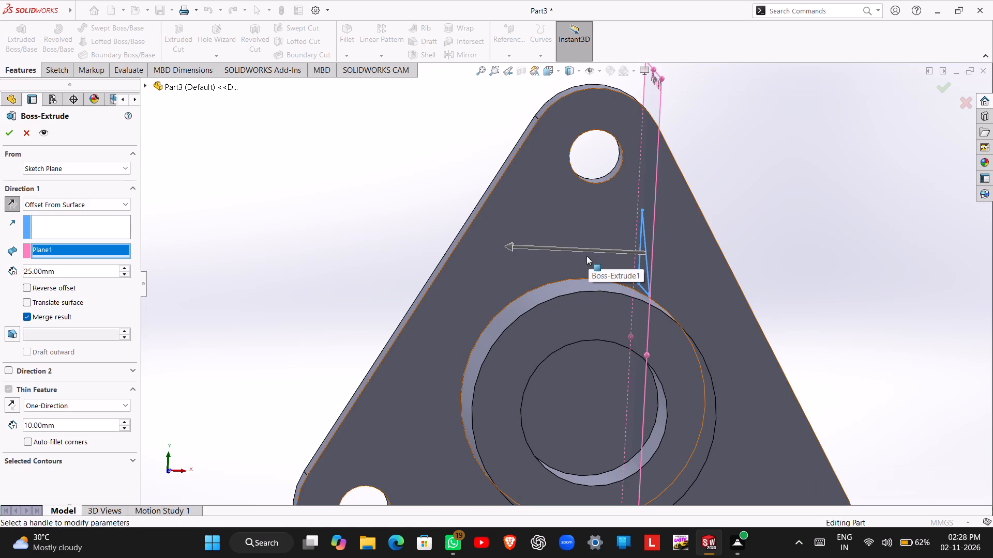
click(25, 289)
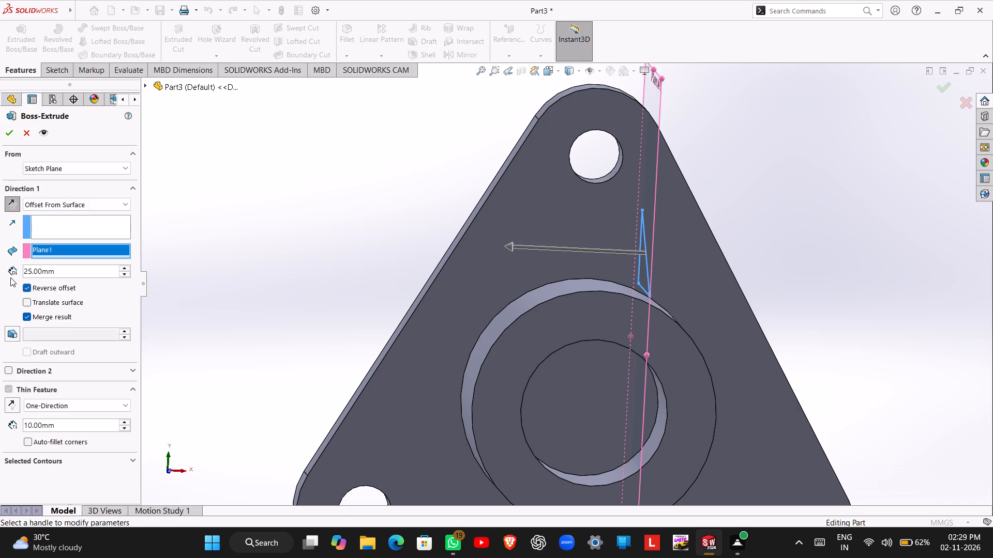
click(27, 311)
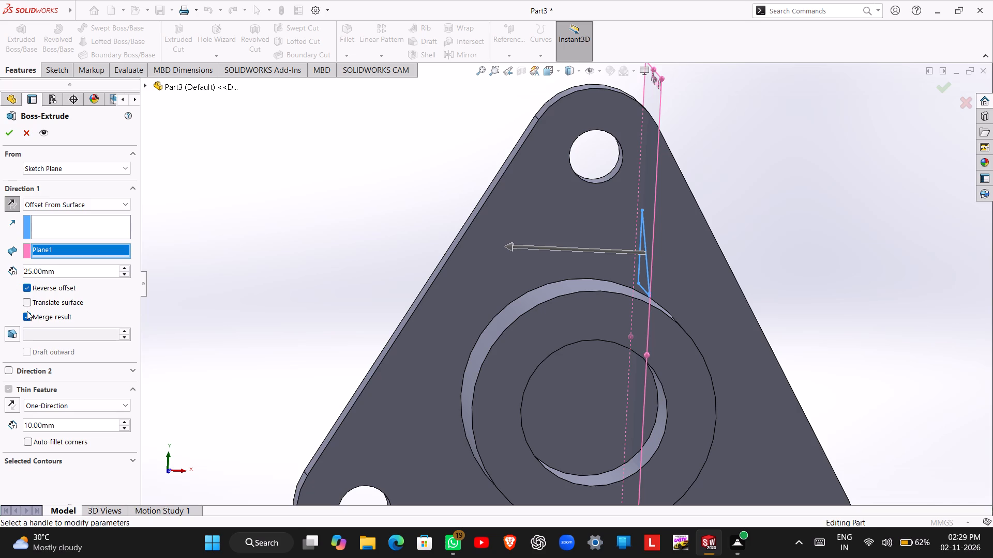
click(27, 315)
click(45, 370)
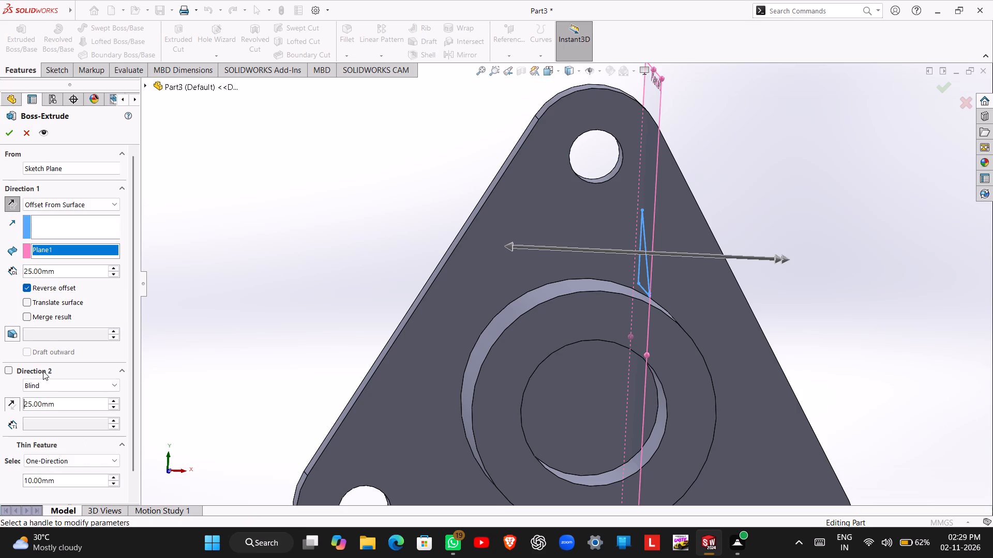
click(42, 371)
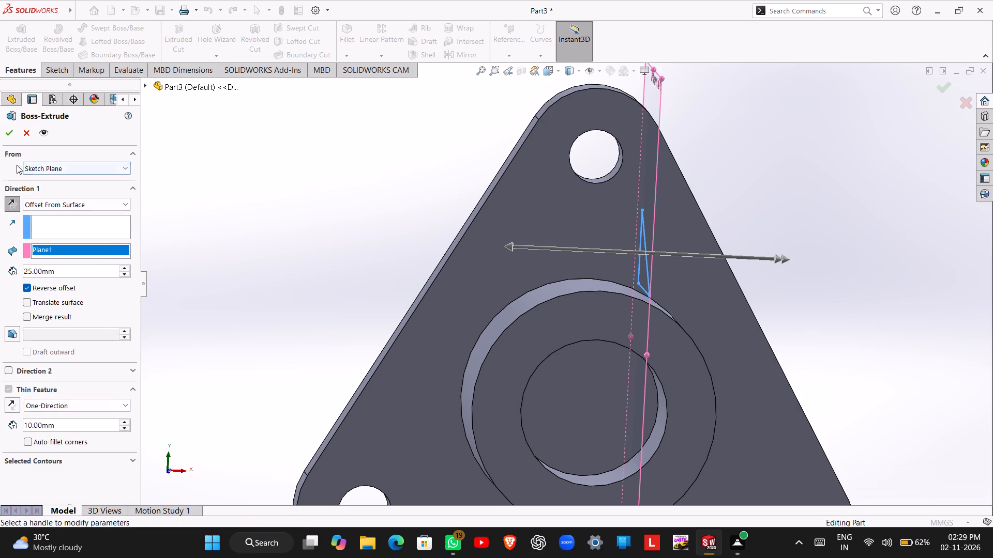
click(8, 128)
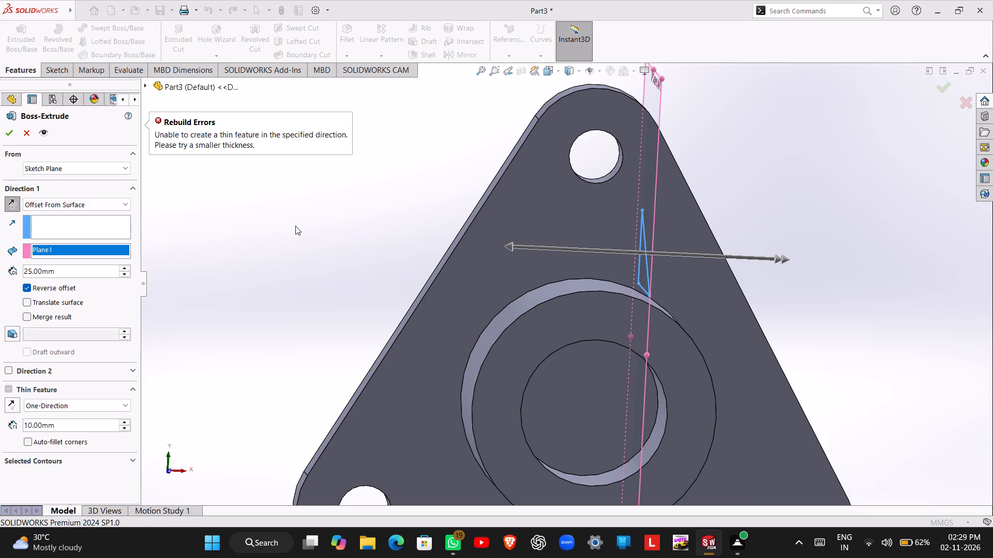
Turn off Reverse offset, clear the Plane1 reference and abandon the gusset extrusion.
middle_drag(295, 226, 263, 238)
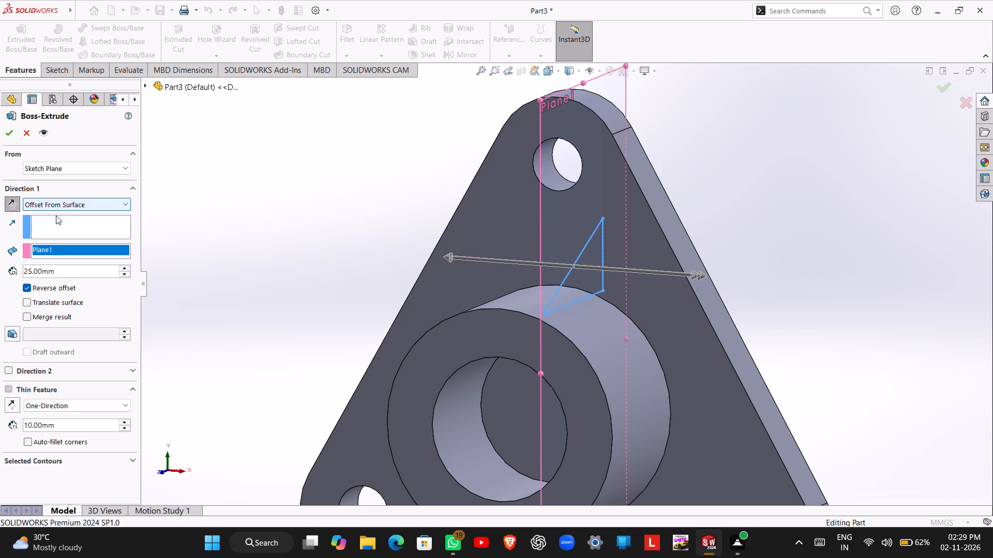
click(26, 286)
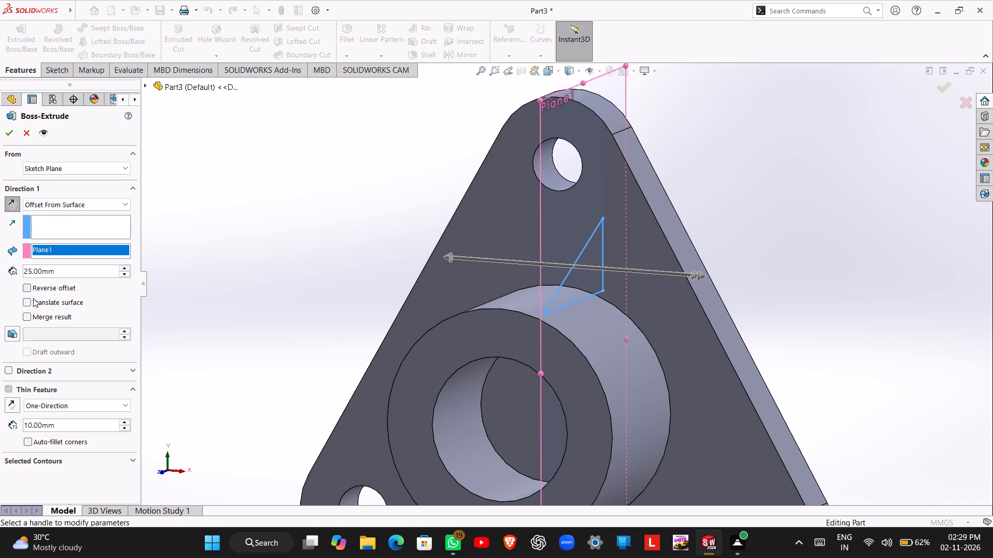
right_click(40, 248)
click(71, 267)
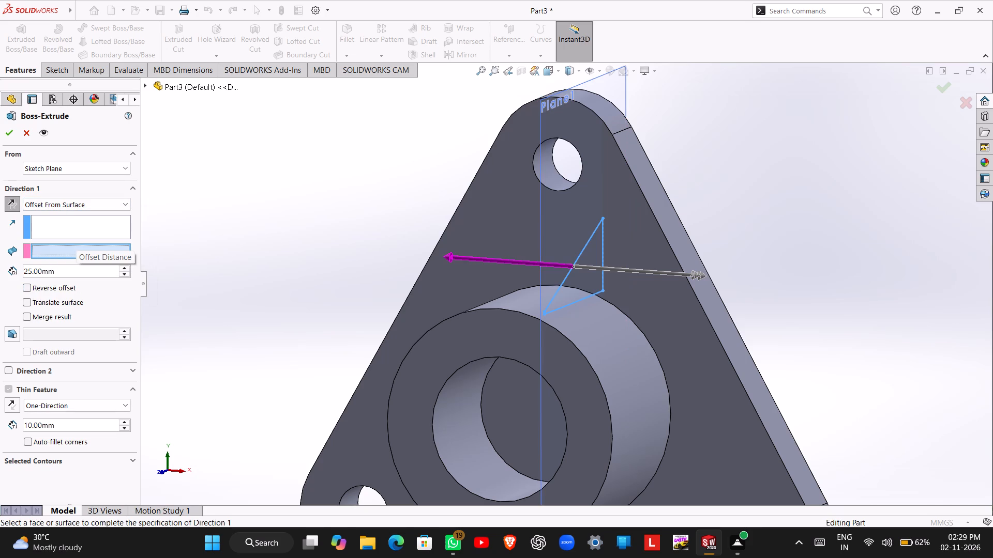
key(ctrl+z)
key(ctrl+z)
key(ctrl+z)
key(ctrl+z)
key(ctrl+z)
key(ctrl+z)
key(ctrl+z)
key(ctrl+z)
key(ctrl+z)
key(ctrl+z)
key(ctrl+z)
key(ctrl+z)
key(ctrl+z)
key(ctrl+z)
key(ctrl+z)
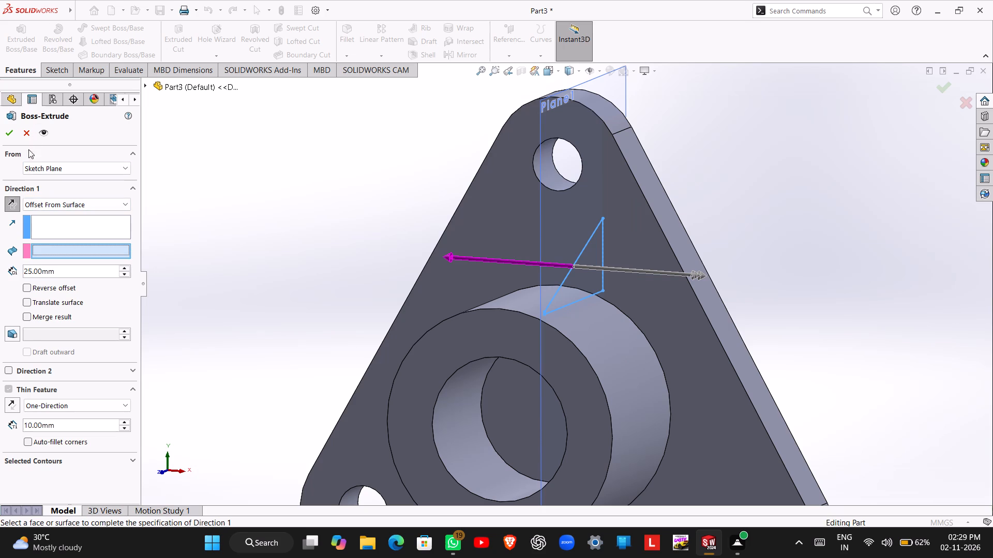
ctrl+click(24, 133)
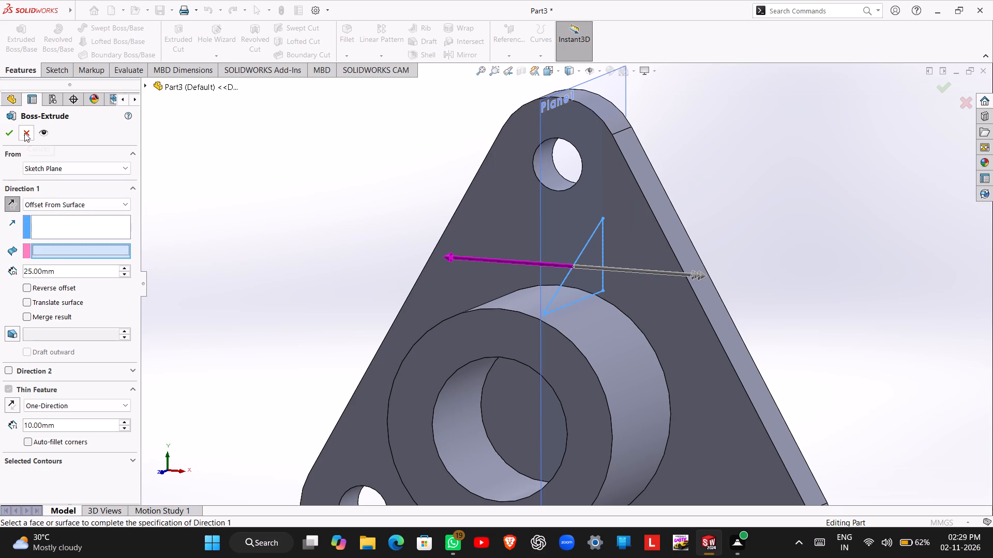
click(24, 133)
Undo the gusset sketch with its dimensions and the offset reference plane, back to the bored boss on the flange.
key(ctrl+z)
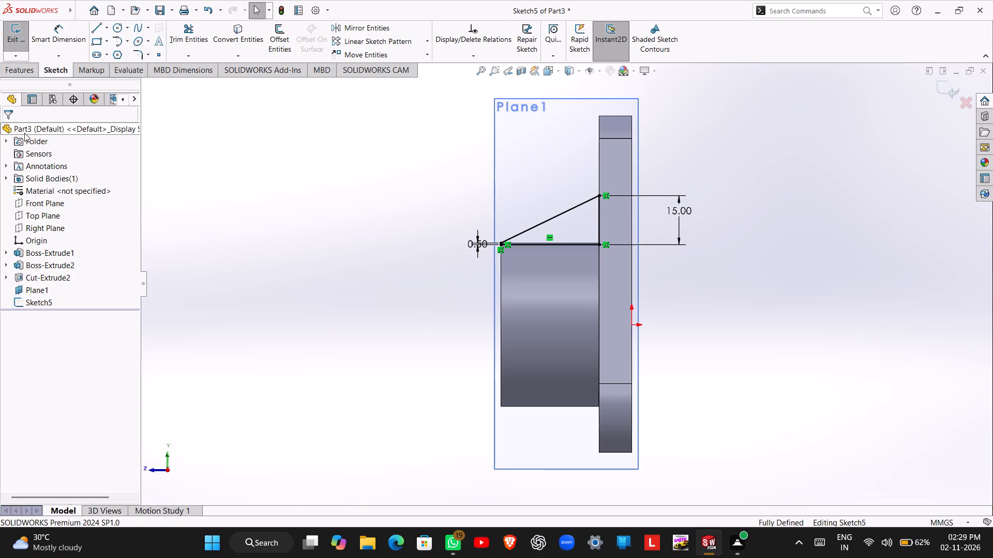
key(ctrl+z)
key(ctrl+z)
key(ctrl+z)
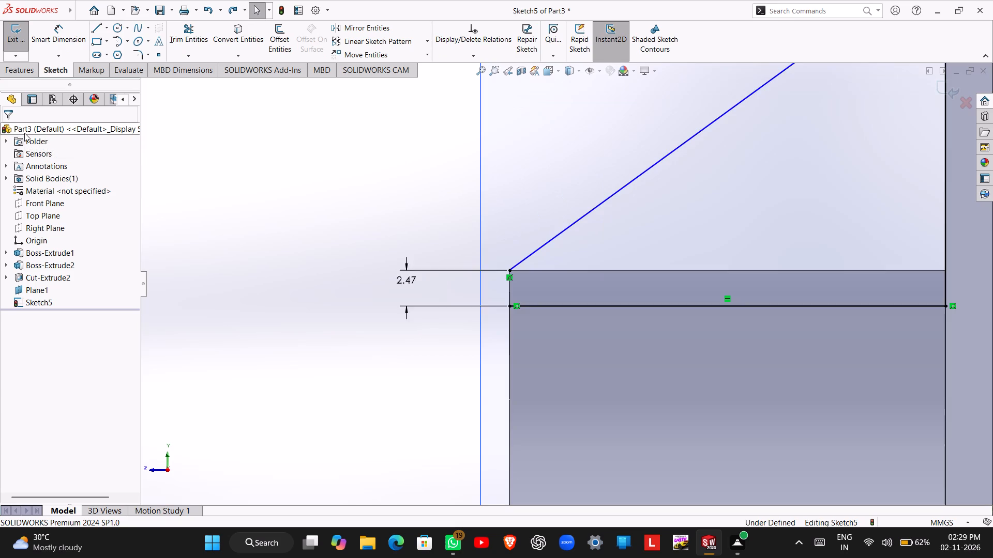
key(ctrl+z)
key(ctrl+z)
key(ctrl+z)
key(ctrl+z)
key(ctrl+z)
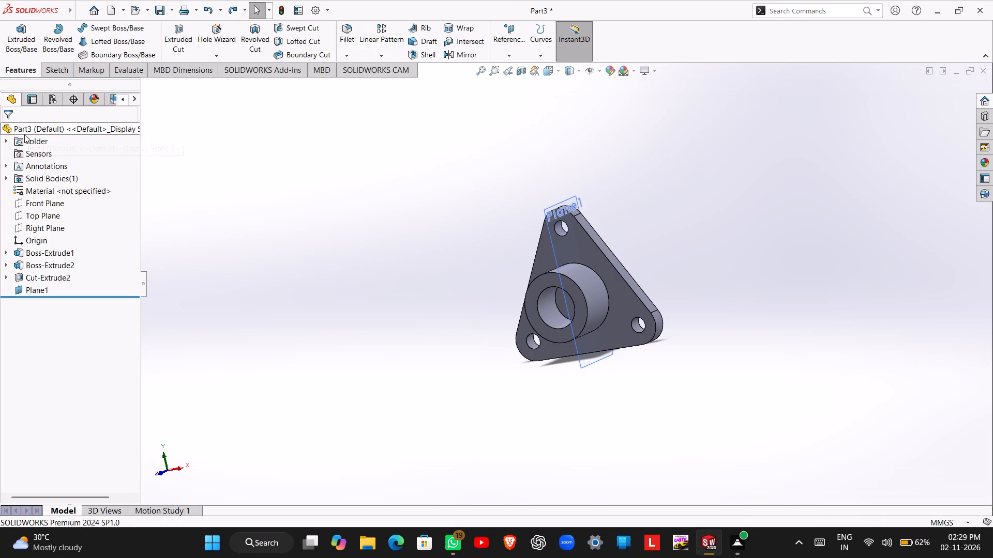
key(ctrl+z)
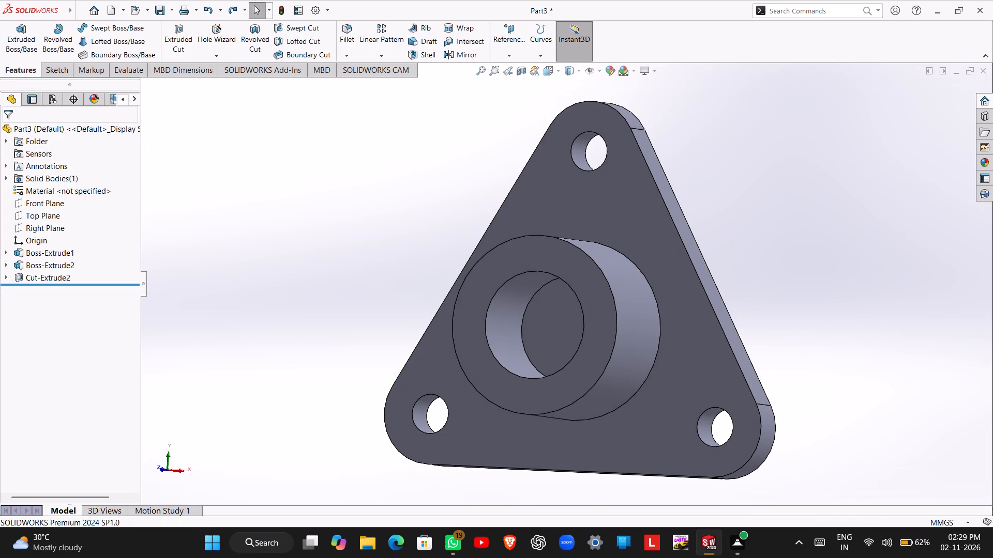
Start a new reference plane using the flange's boss-side face as the first reference and check its offset preview from the side.
click(515, 58)
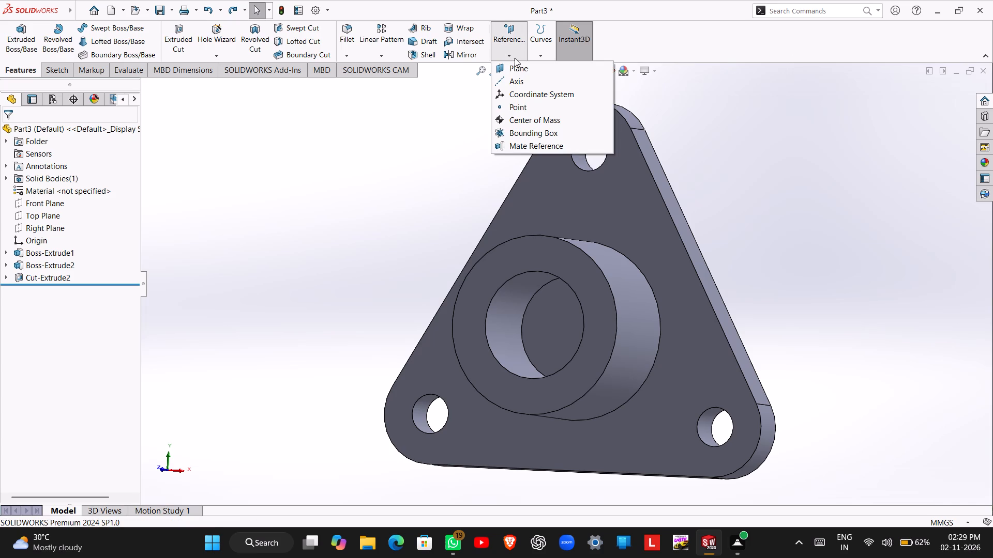
click(520, 69)
scroll(564, 153, up, 1)
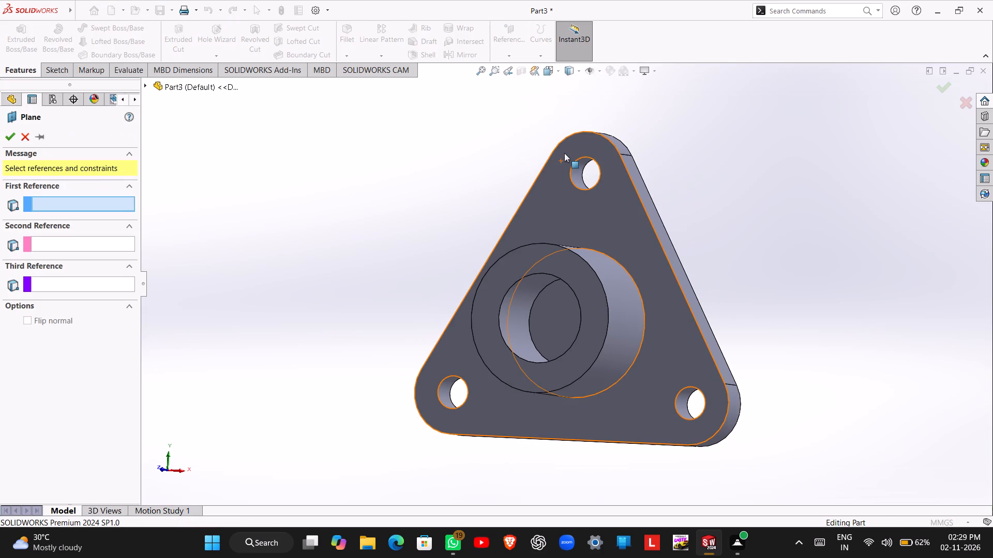
middle_drag(642, 192, 642, 203)
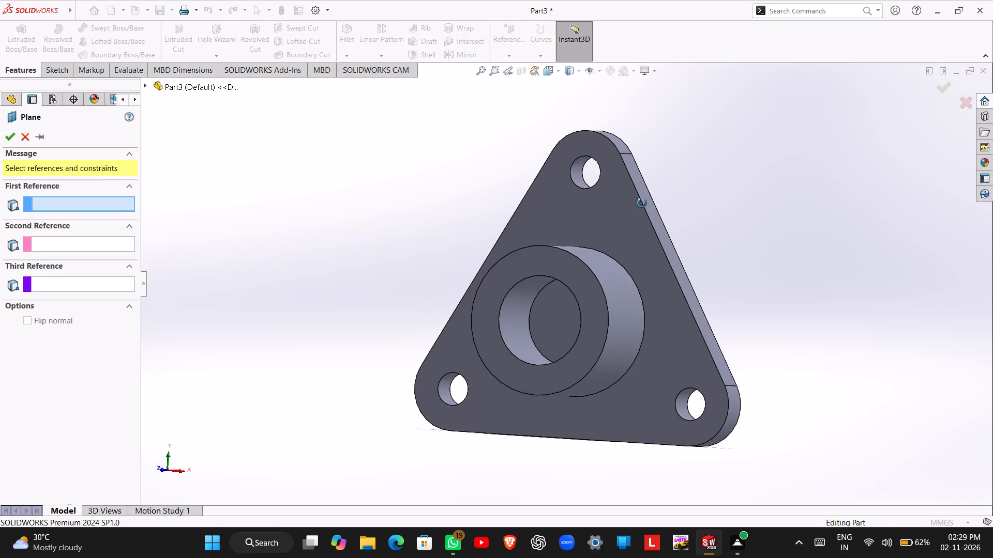
middle_drag(642, 203, 628, 215)
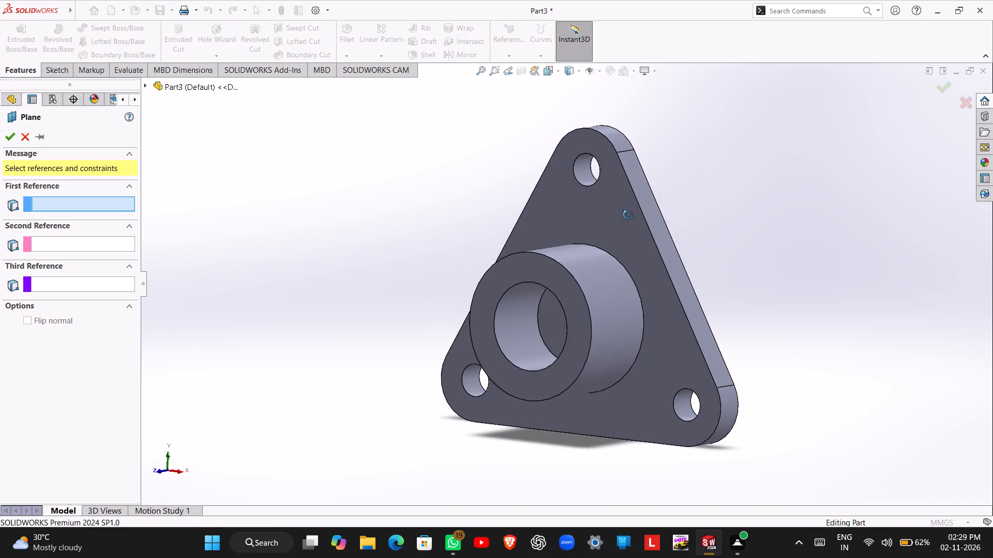
middle_drag(628, 215, 659, 210)
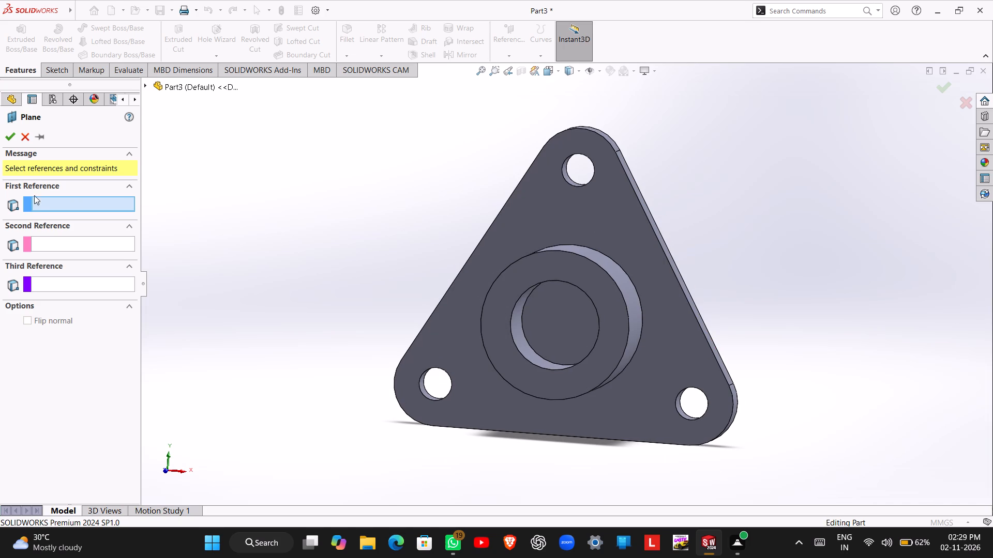
click(36, 200)
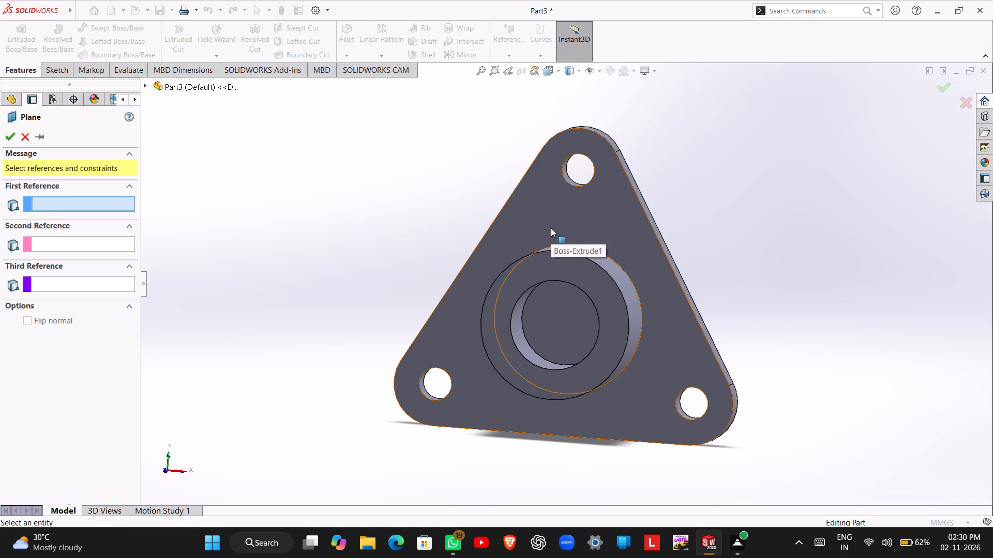
click(551, 228)
middle_drag(730, 163, 732, 163)
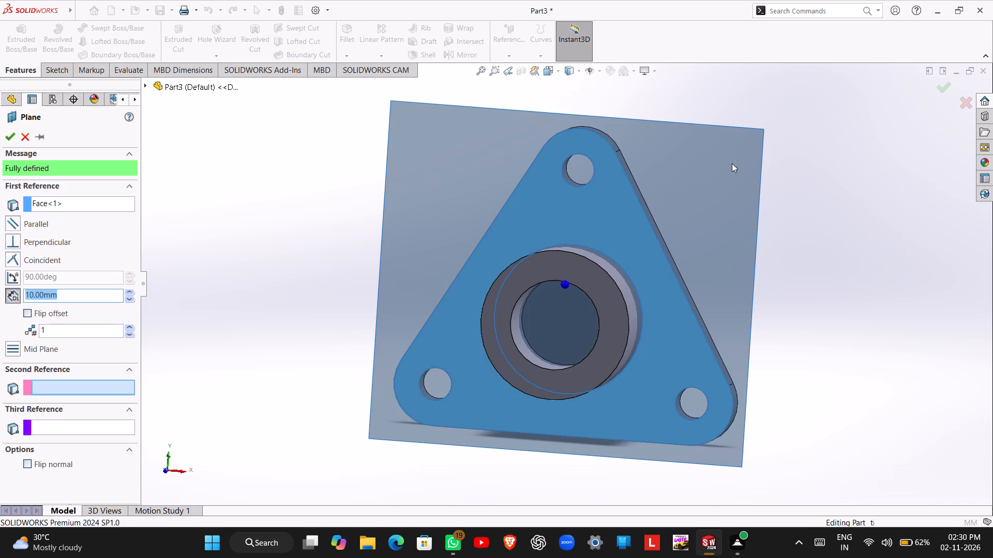
middle_drag(732, 163, 741, 186)
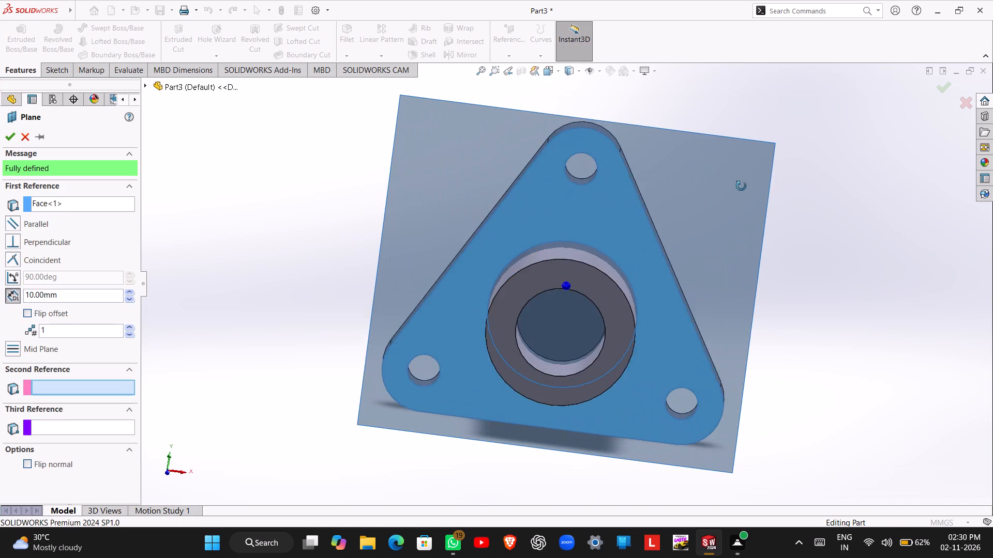
middle_drag(741, 186, 646, 140)
middle_drag(640, 158, 623, 178)
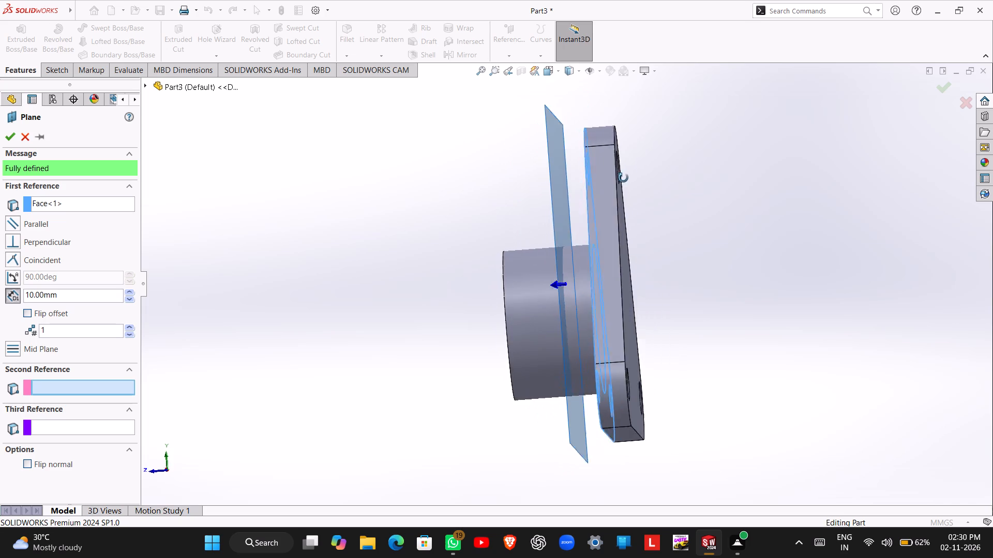
middle_drag(623, 178, 636, 182)
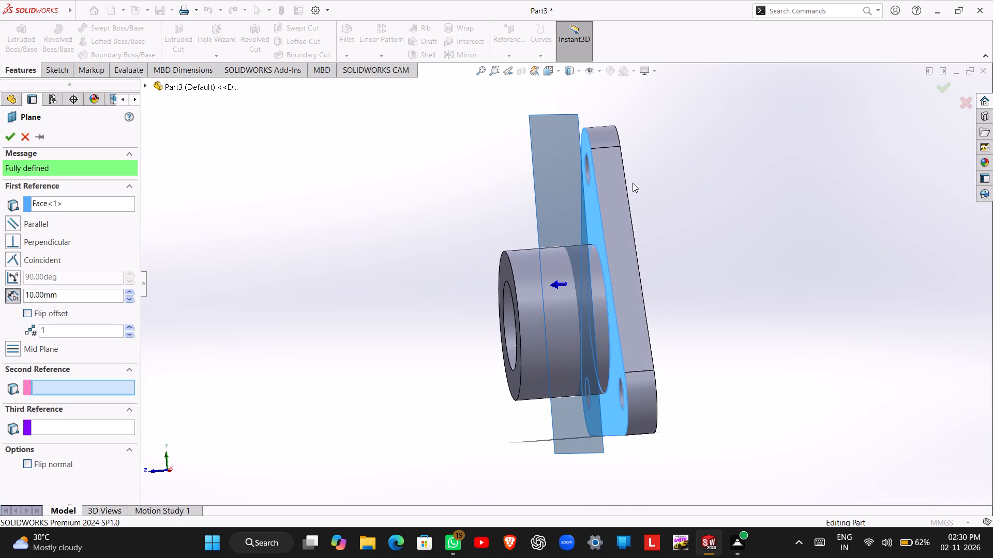
Remove the flange face from the new plane's first reference.
right_click(58, 203)
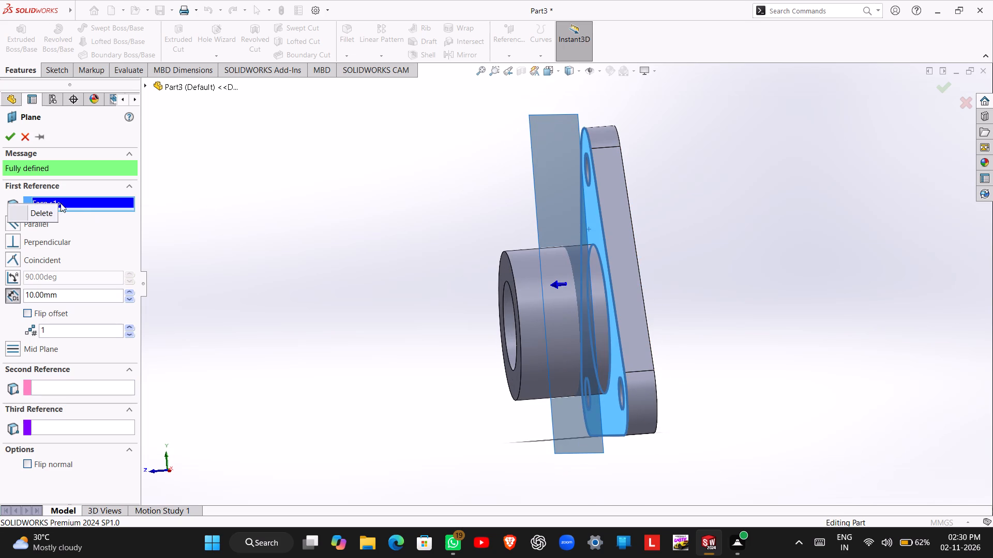
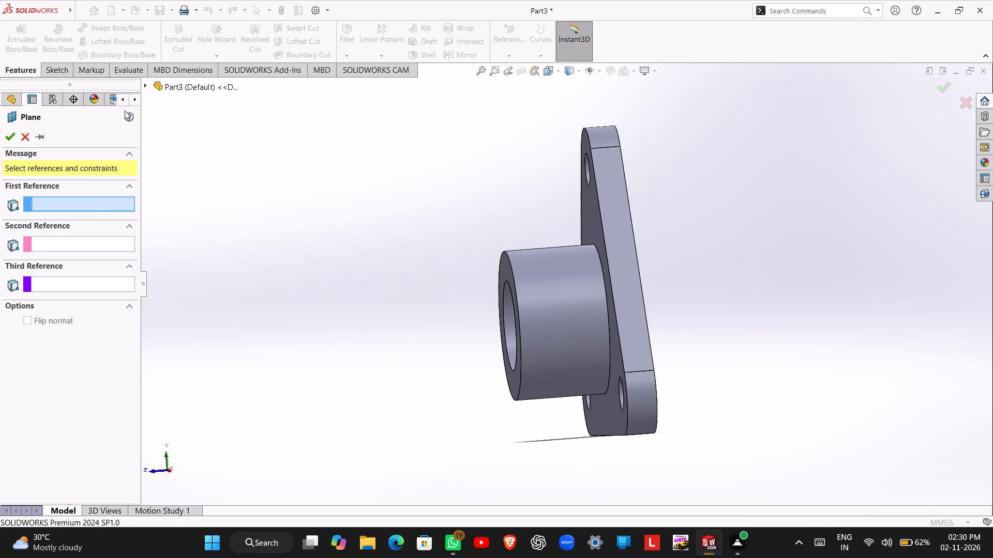
Create the reference plane from the Right Plane with a 0 mm offset, through the middle of the boss.
click(167, 83)
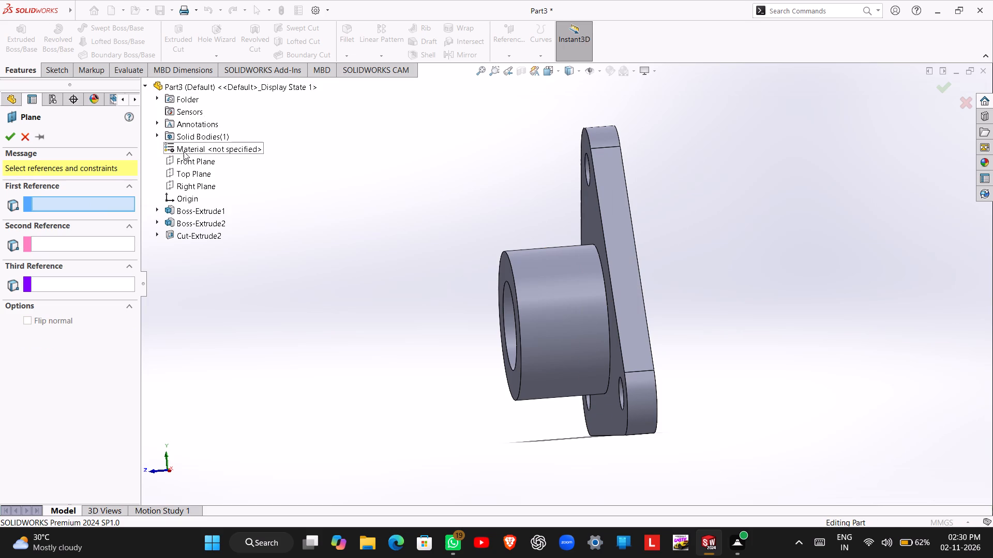
middle_drag(185, 184, 252, 196)
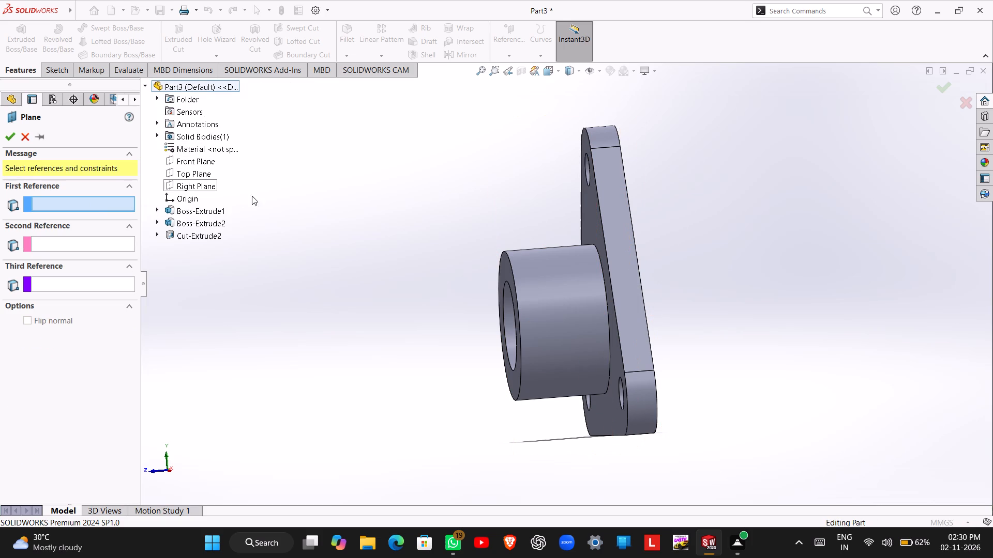
middle_drag(252, 196, 253, 196)
middle_drag(281, 230, 358, 236)
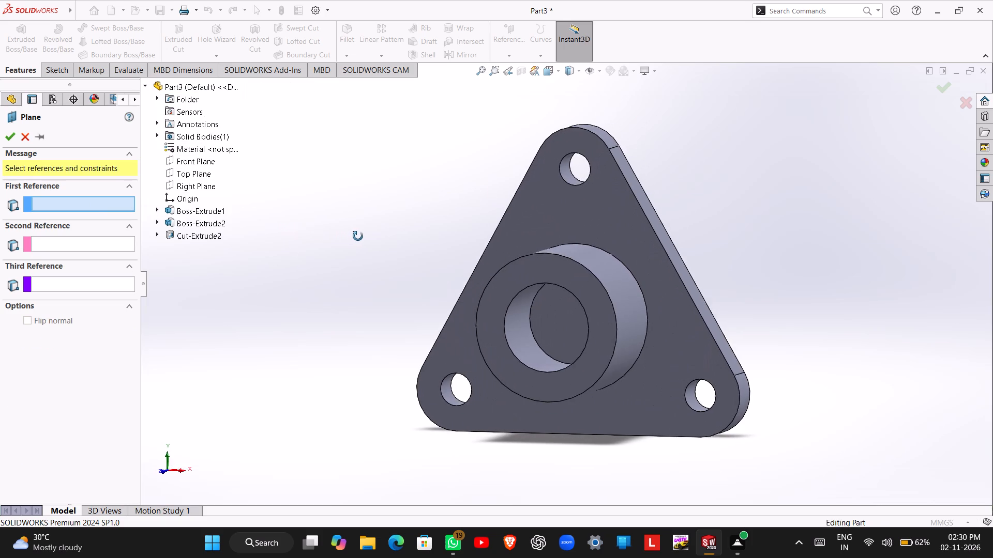
middle_drag(358, 236, 377, 237)
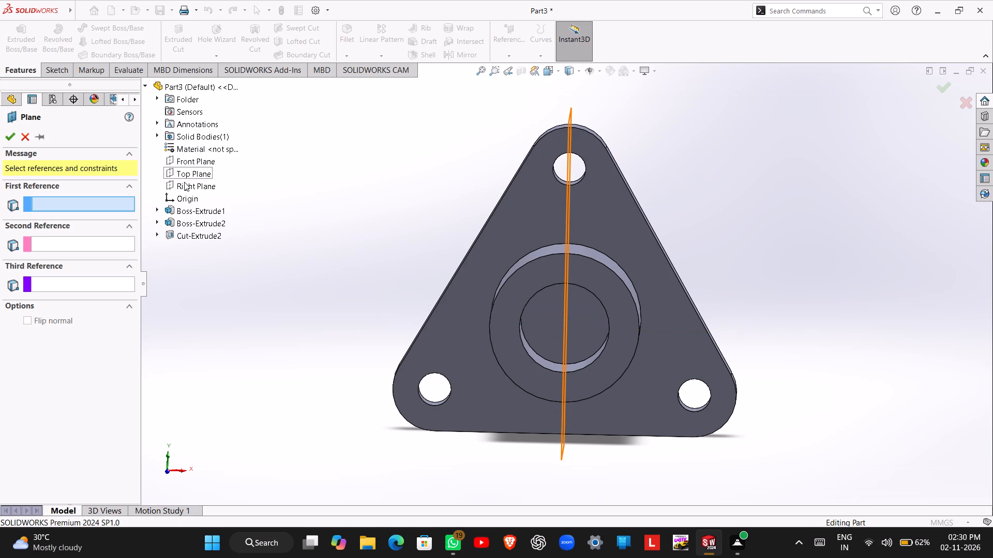
click(184, 182)
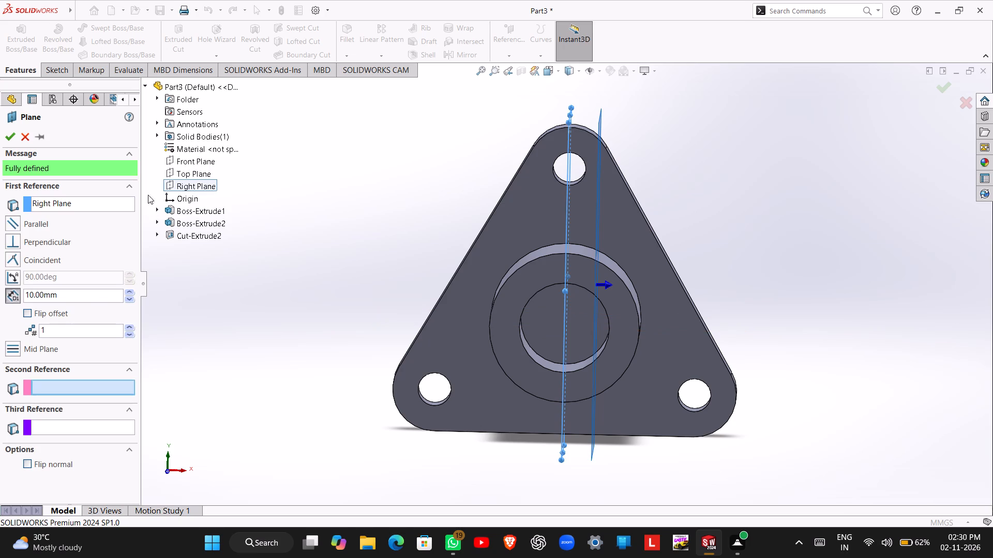
double_click(89, 298)
key(0)
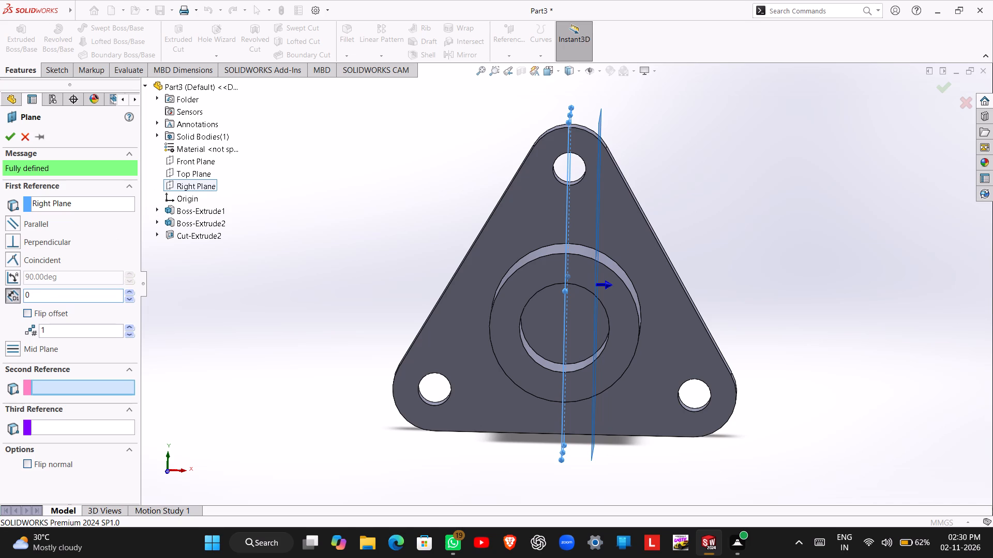
key(Return)
key(Return)
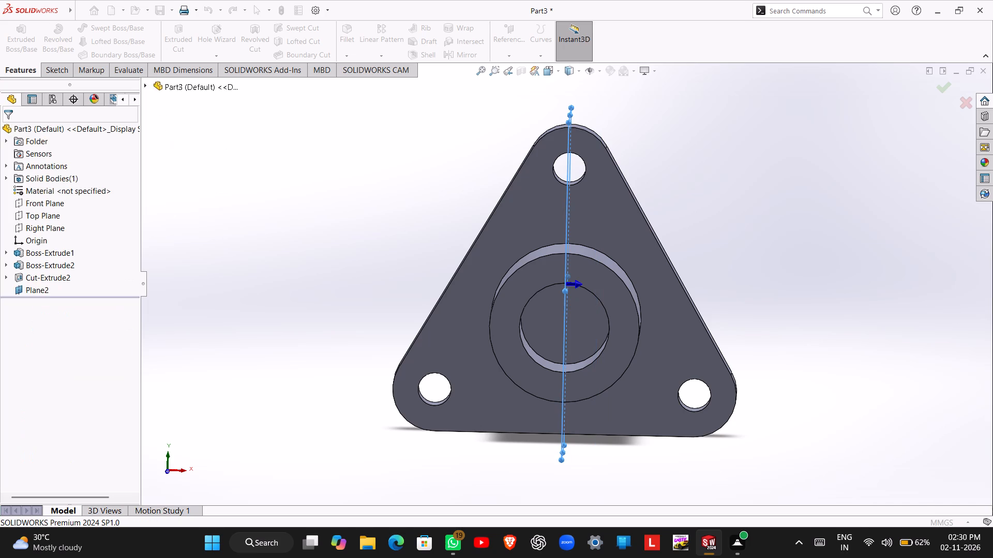
On the new plane, sketch a sloped line about 36 mm from the boss's outer top corner to the flange, a vertical, and a 30 mm horizontal just inside the boss.
middle_drag(297, 203, 237, 210)
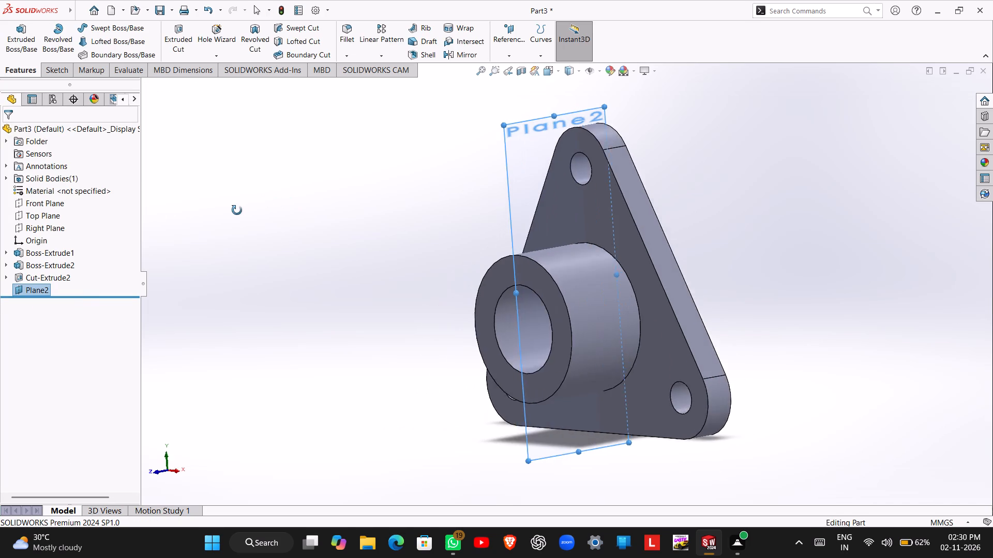
middle_drag(237, 210, 239, 200)
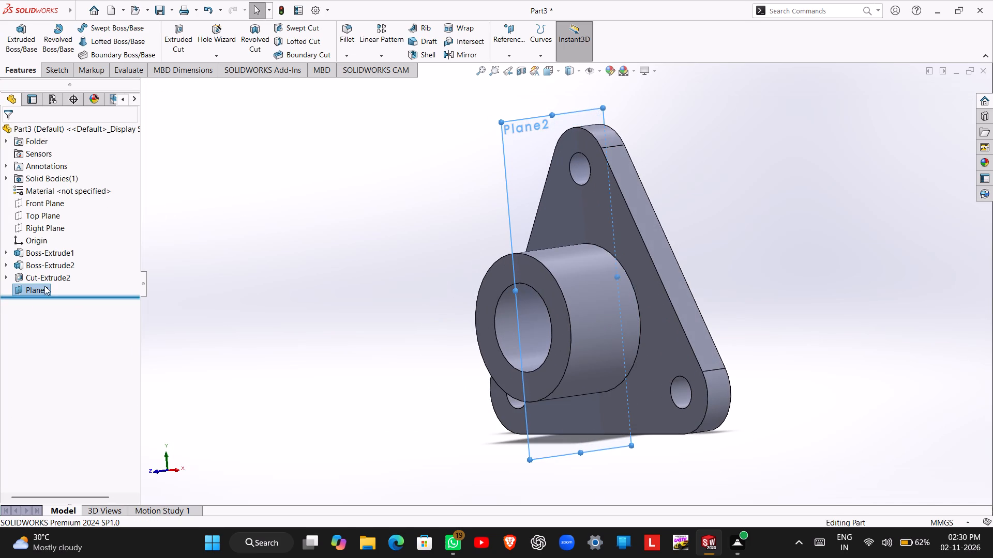
right_click(33, 290)
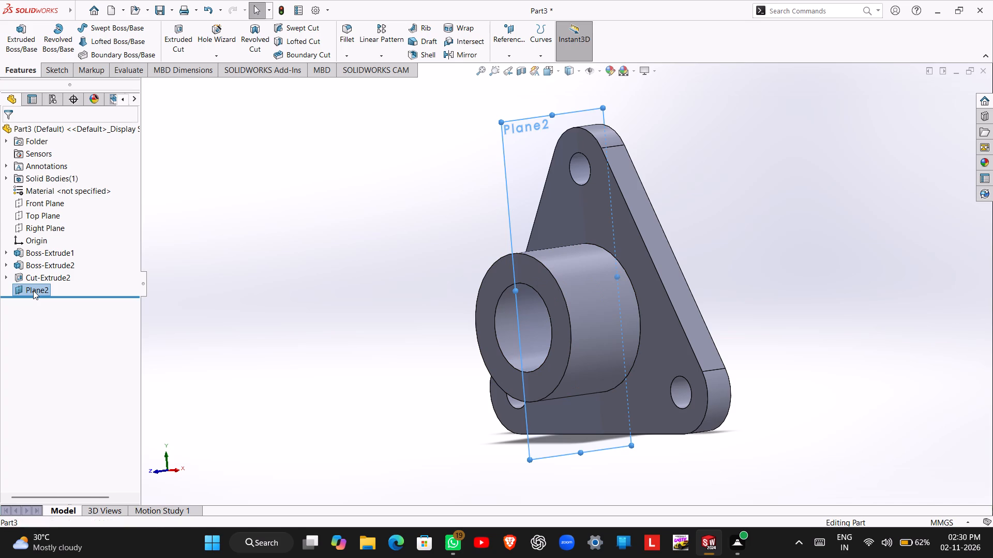
click(43, 277)
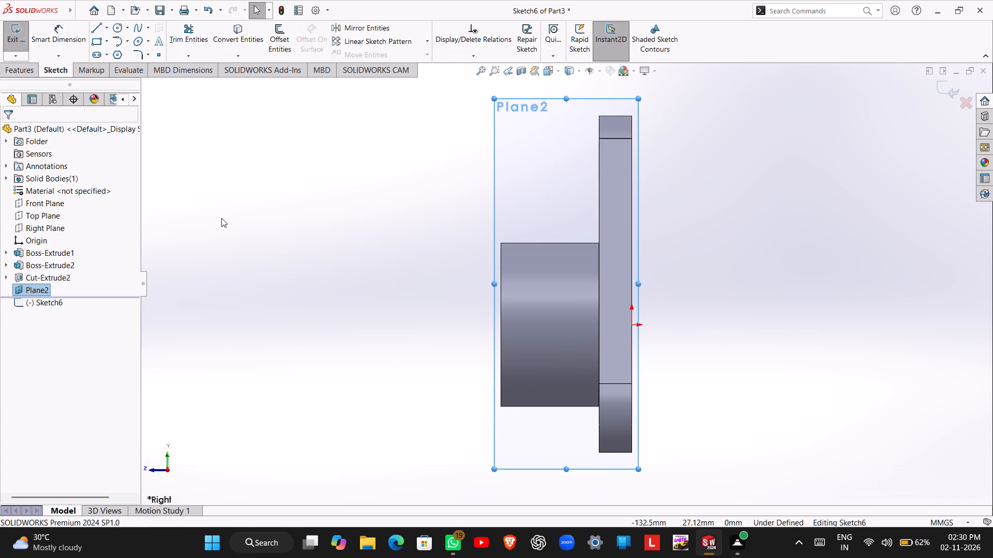
click(93, 29)
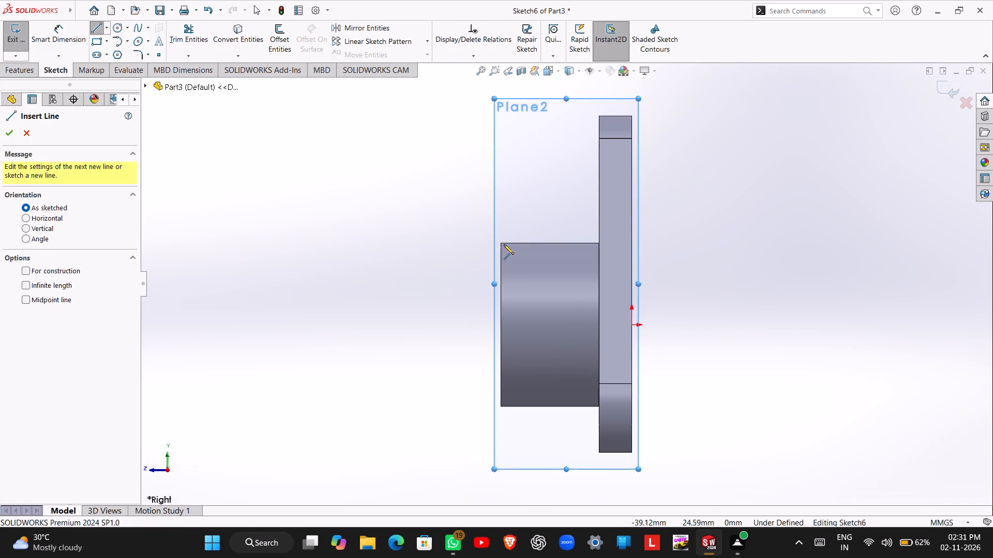
click(502, 243)
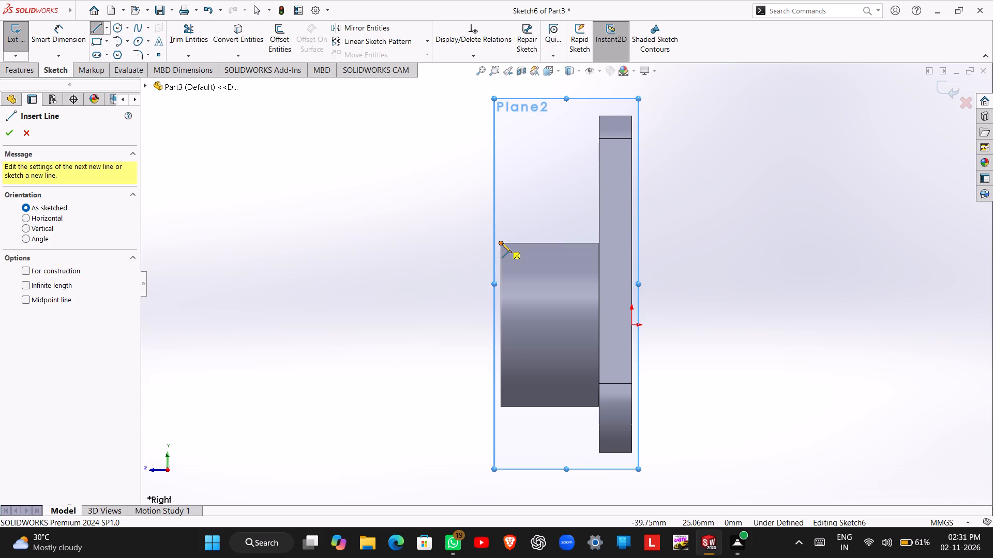
click(599, 177)
click(598, 249)
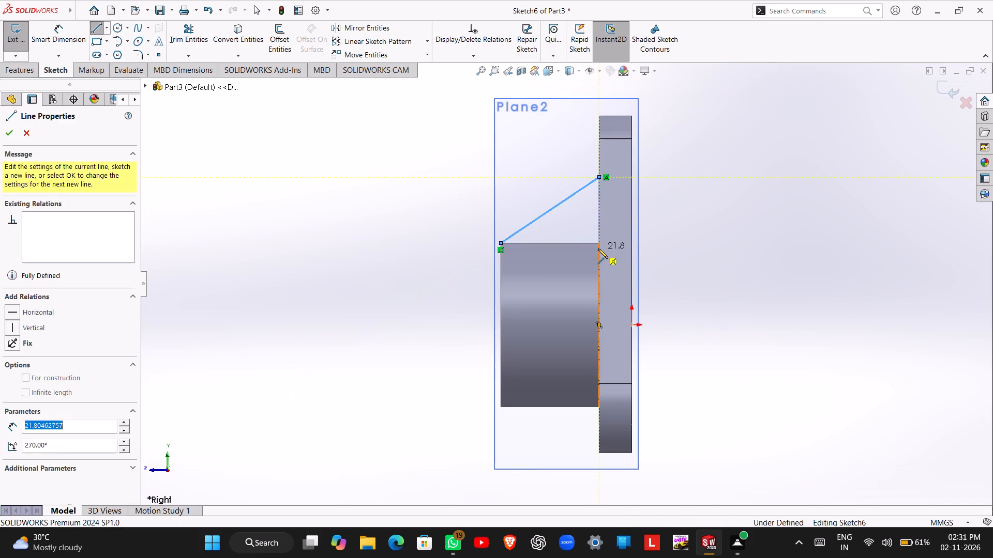
click(499, 250)
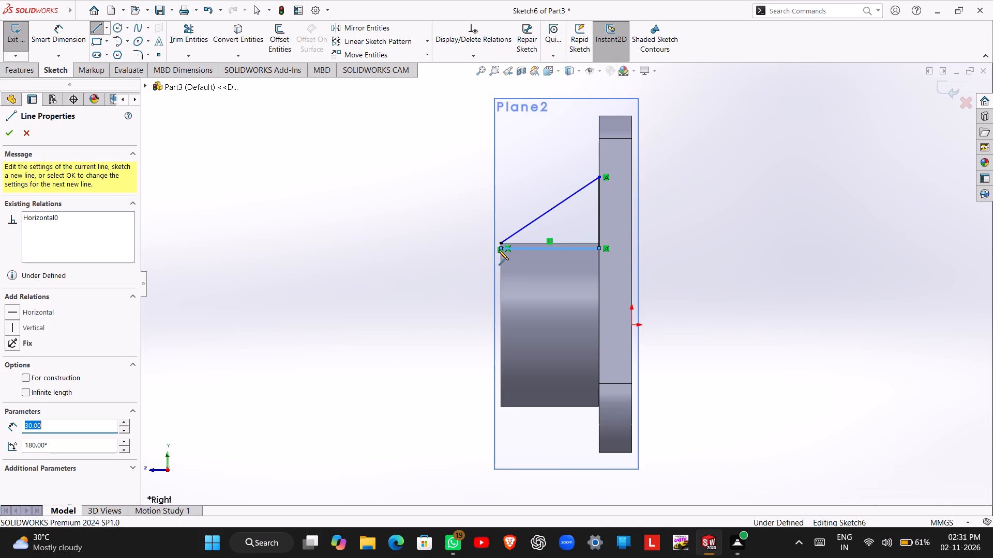
key(Escape)
key(Escape)
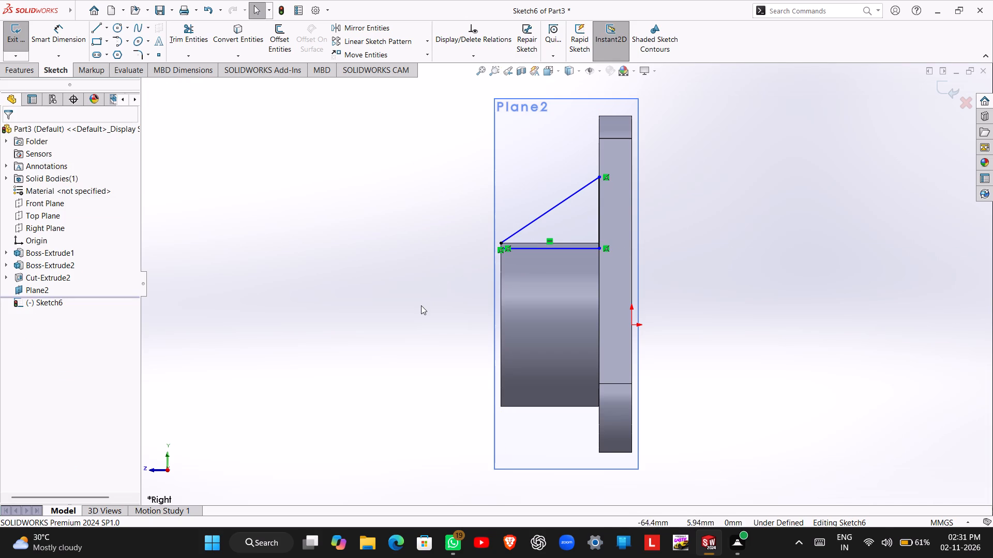
Dimension the vertical gap between the sloped line's outer endpoint and the horizontal line's outer endpoint as 5 mm.
right_drag(421, 305, 425, 240)
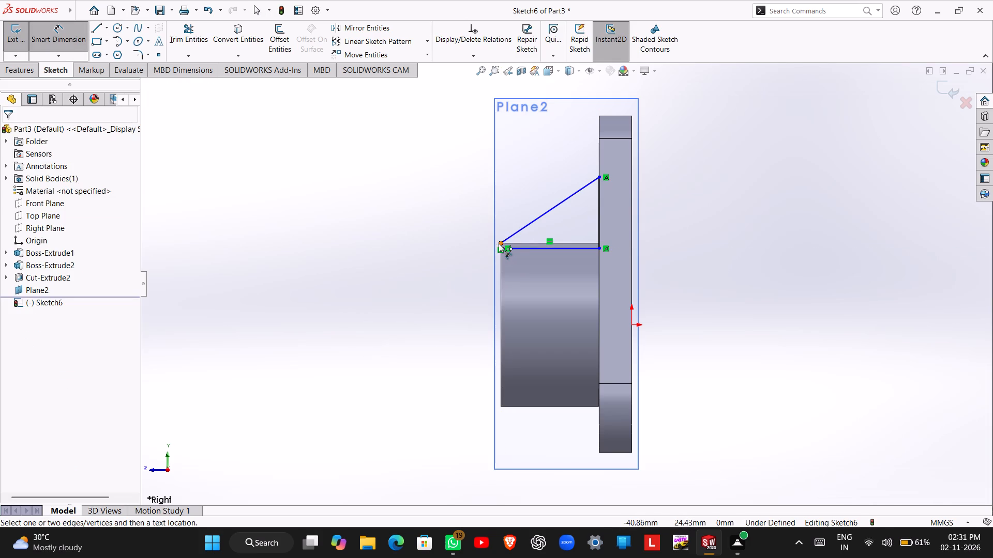
click(500, 241)
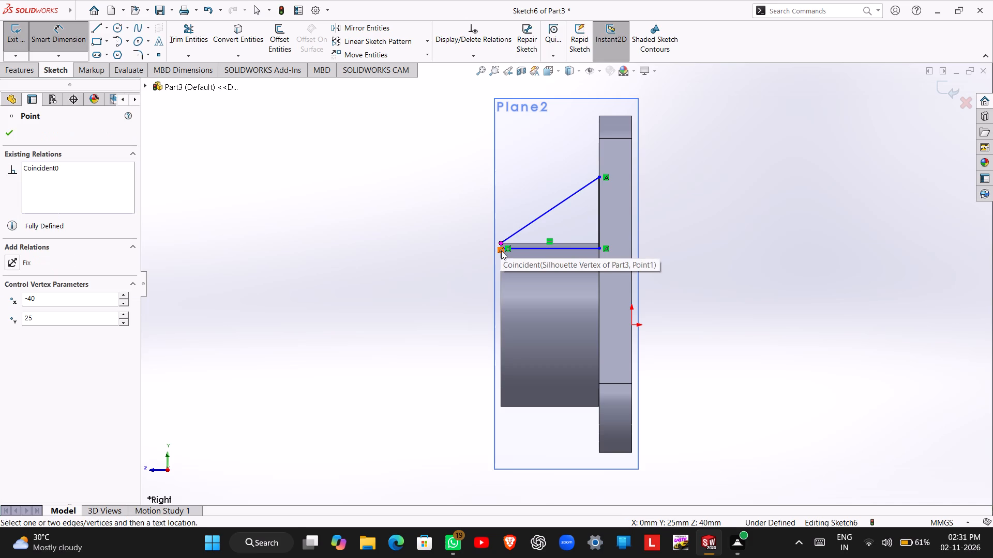
scroll(501, 251, down, 5)
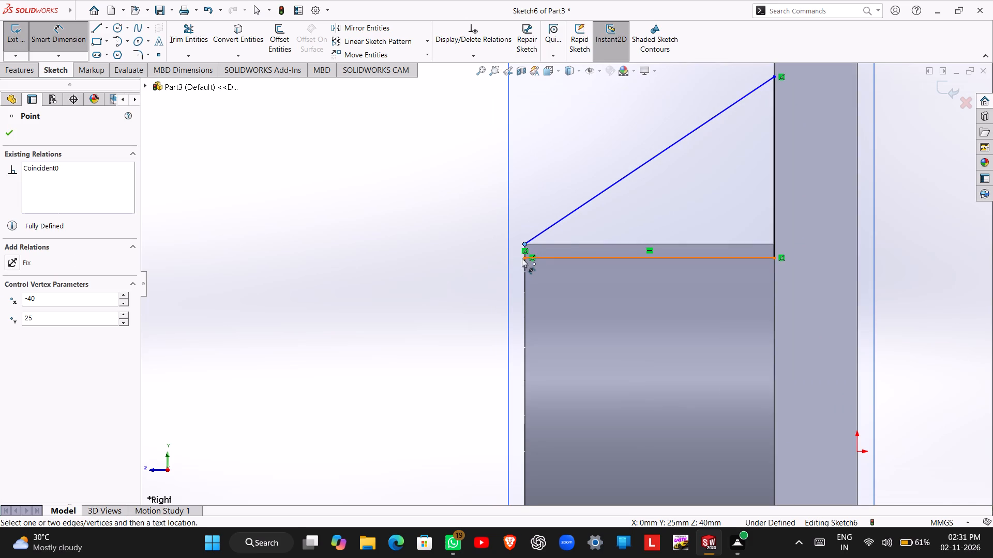
click(526, 257)
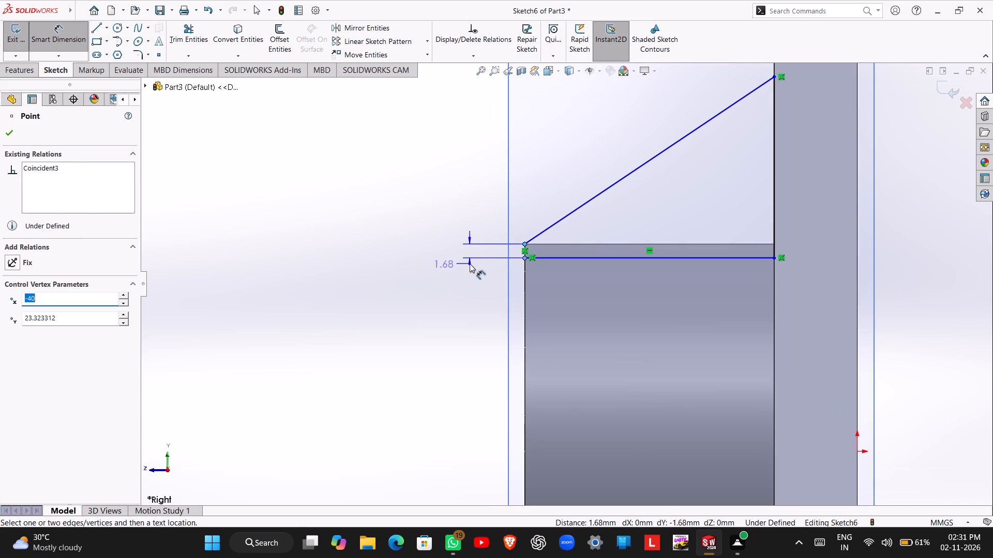
click(470, 263)
text(05)
key(Return)
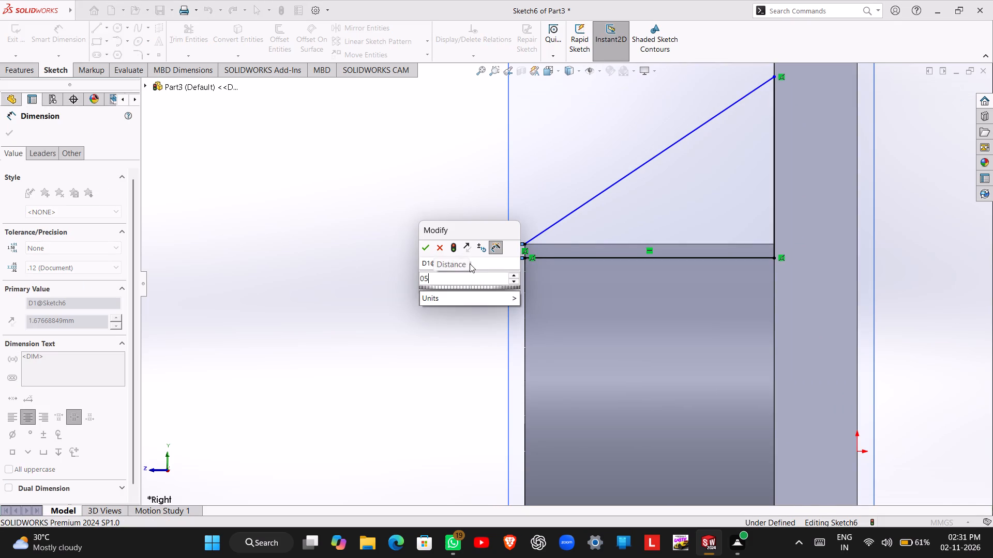
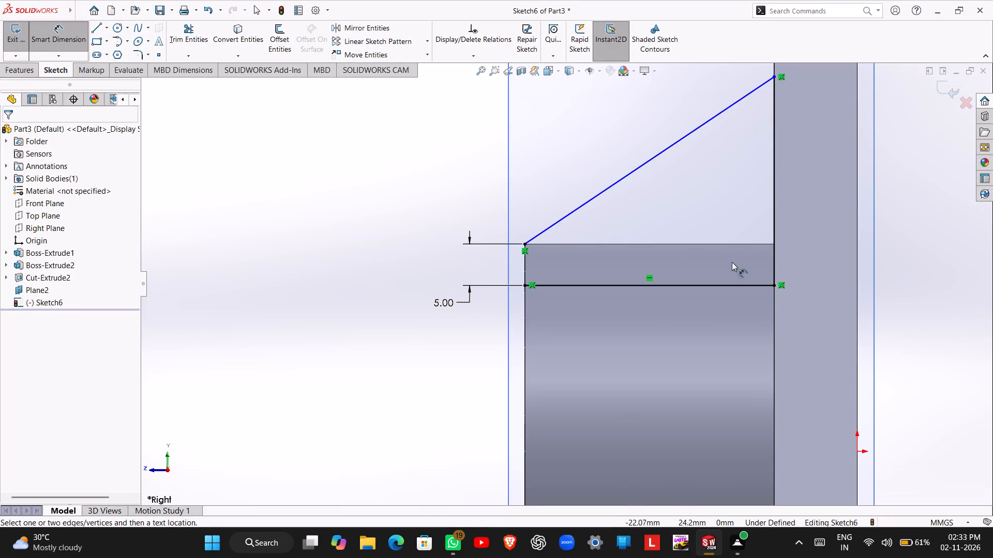
Dimension the gusset sketch's vertical line along the flange face as 15 mm.
scroll(797, 267, up, 4)
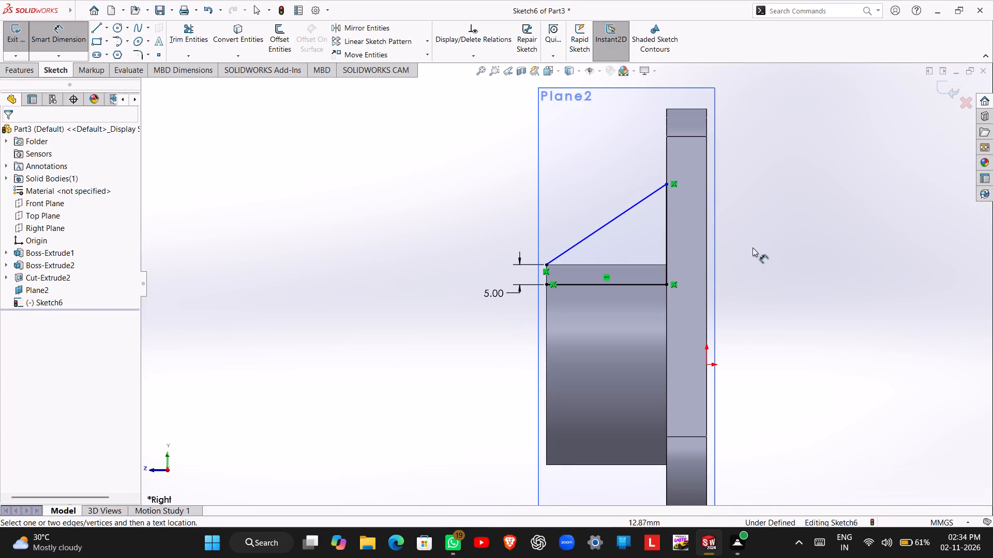
click(667, 251)
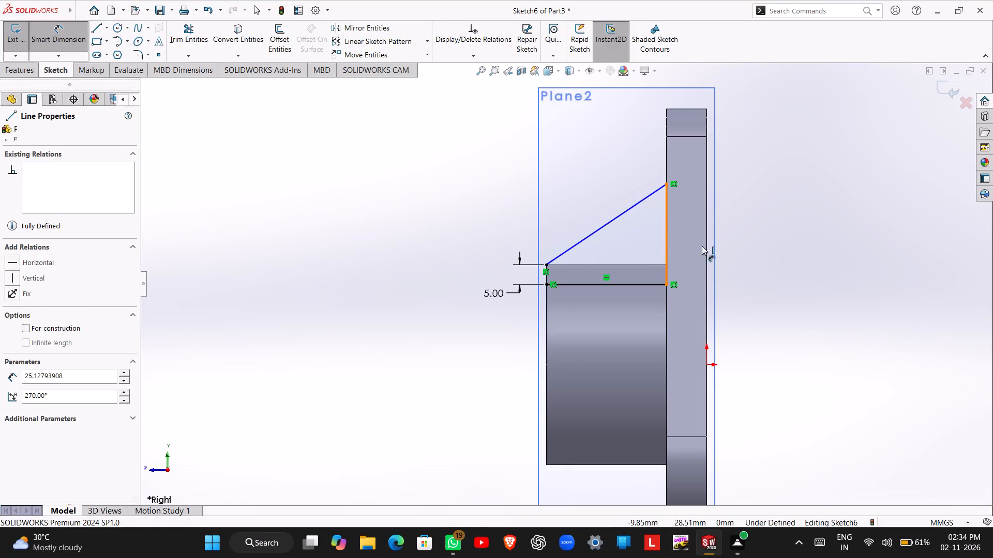
click(763, 225)
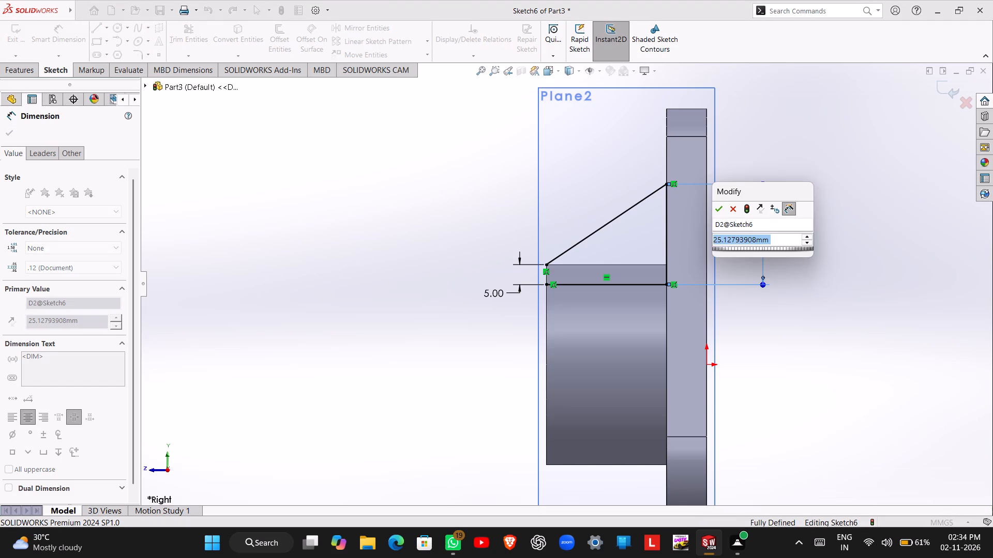
text(15)
key(Return)
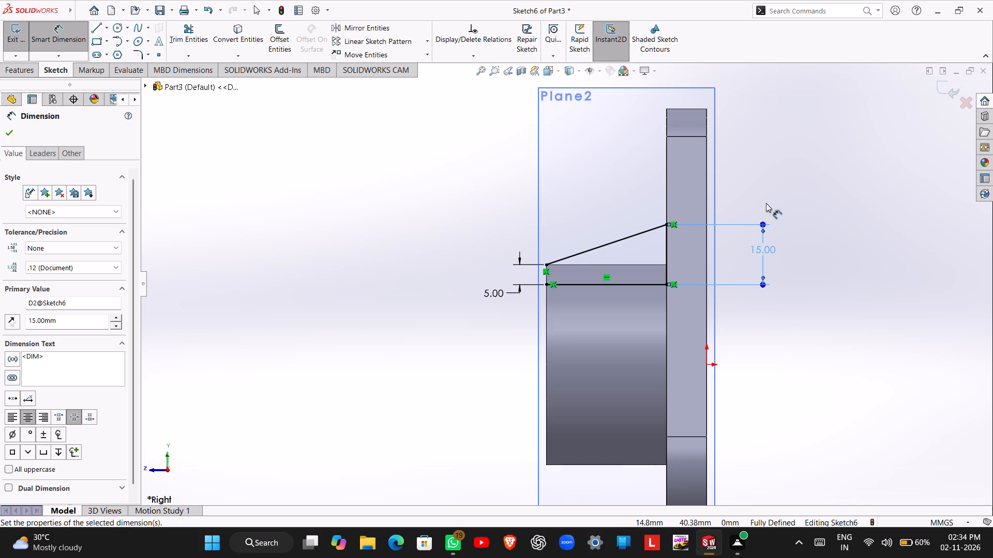
key(Escape)
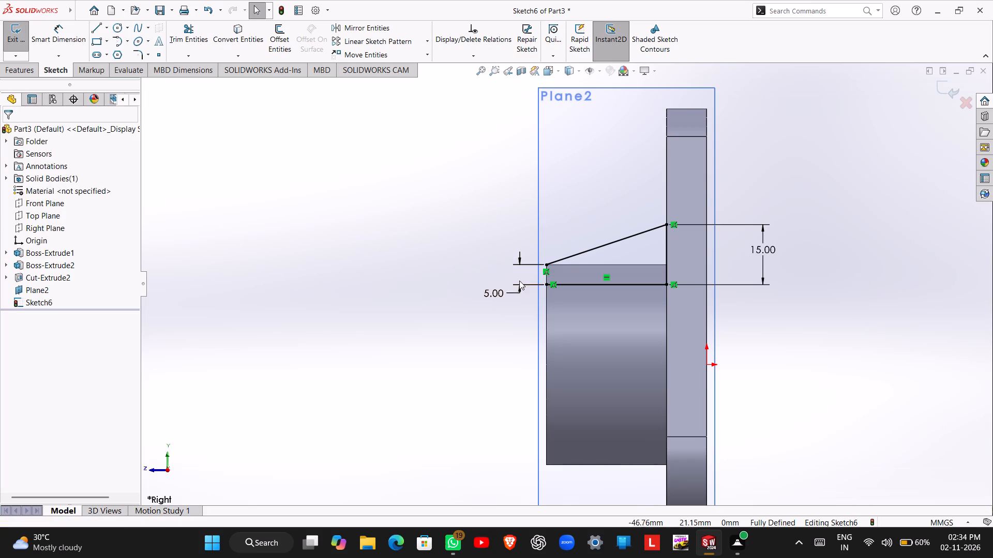
Set the gap between the sloped and horizontal lines' outer endpoints to 0.5 mm and exit the sketch.
double_click(503, 299)
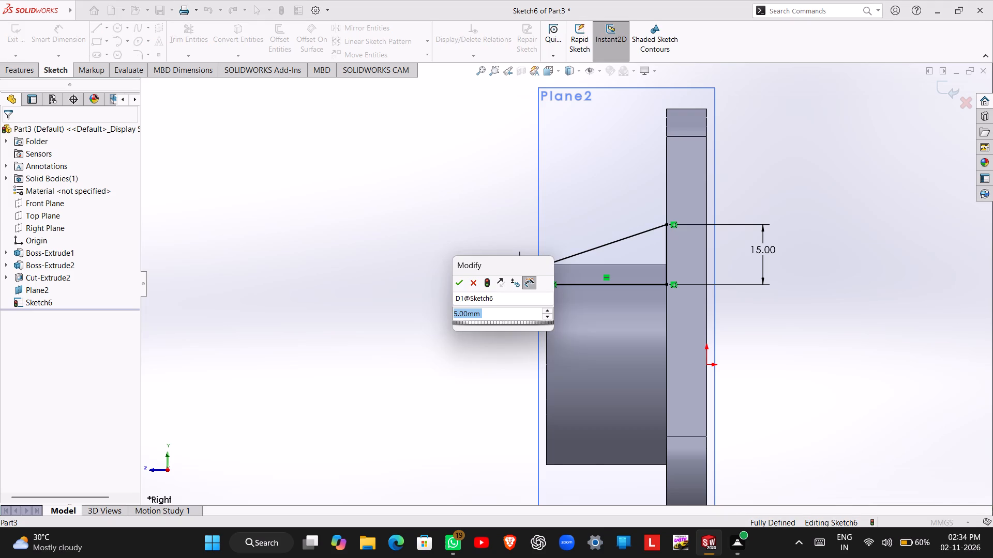
text(0.5)
key(Return)
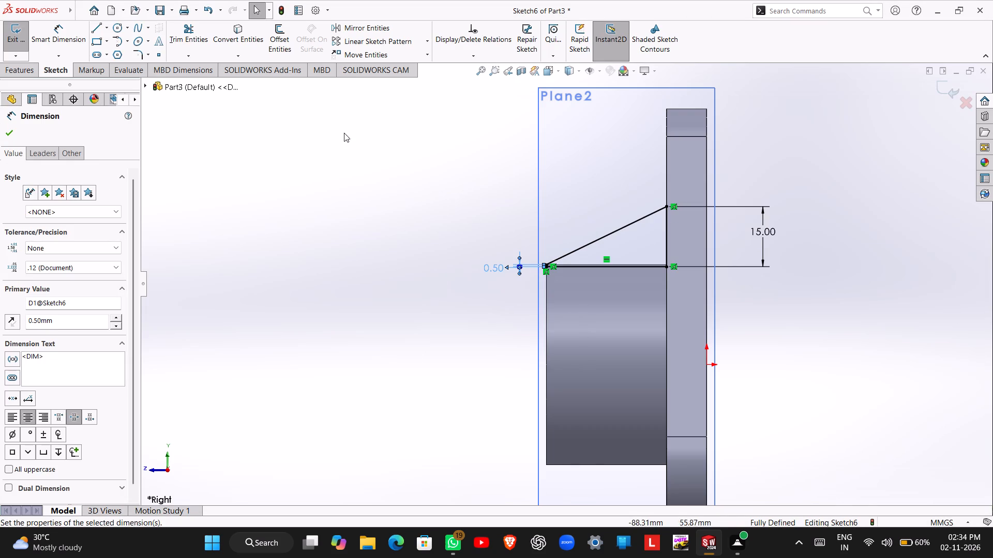
click(12, 31)
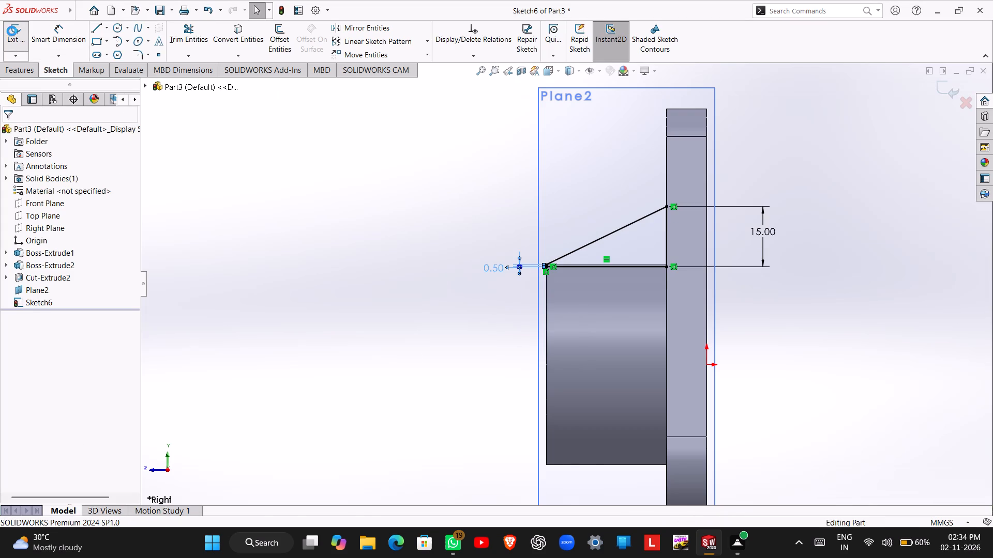
Try to extrude the gusset profile 8 mm with the Mid Plane end condition and merged result.
click(12, 36)
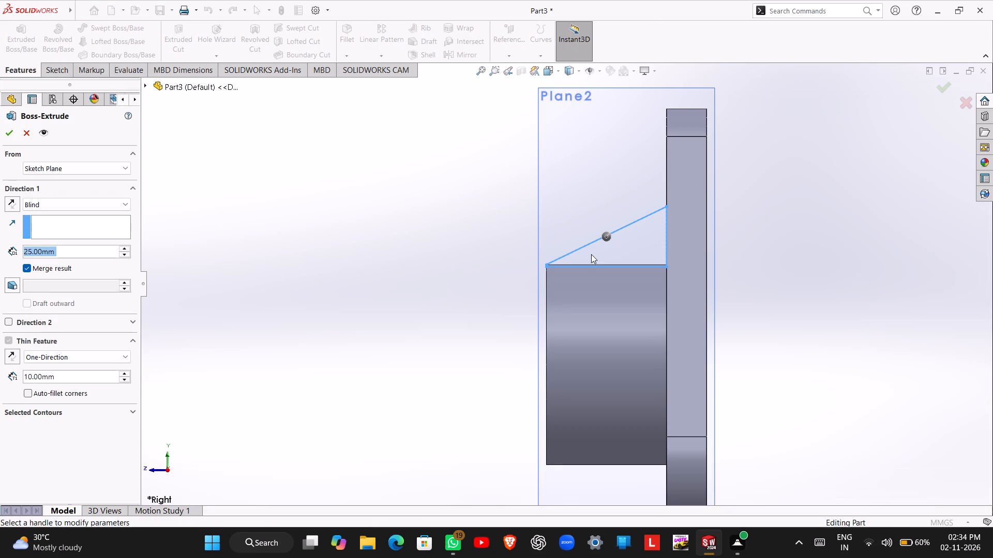
middle_drag(580, 259, 693, 256)
click(67, 205)
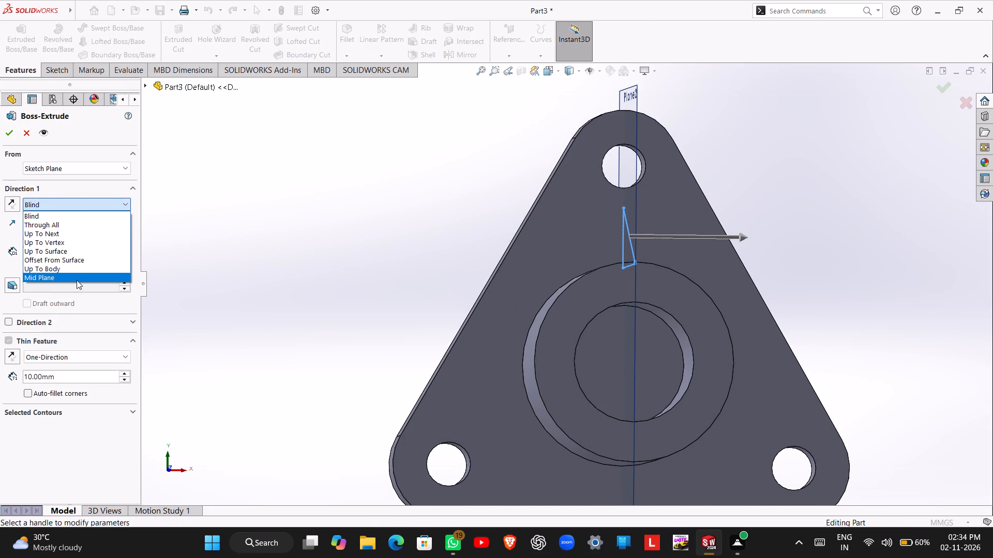
click(77, 280)
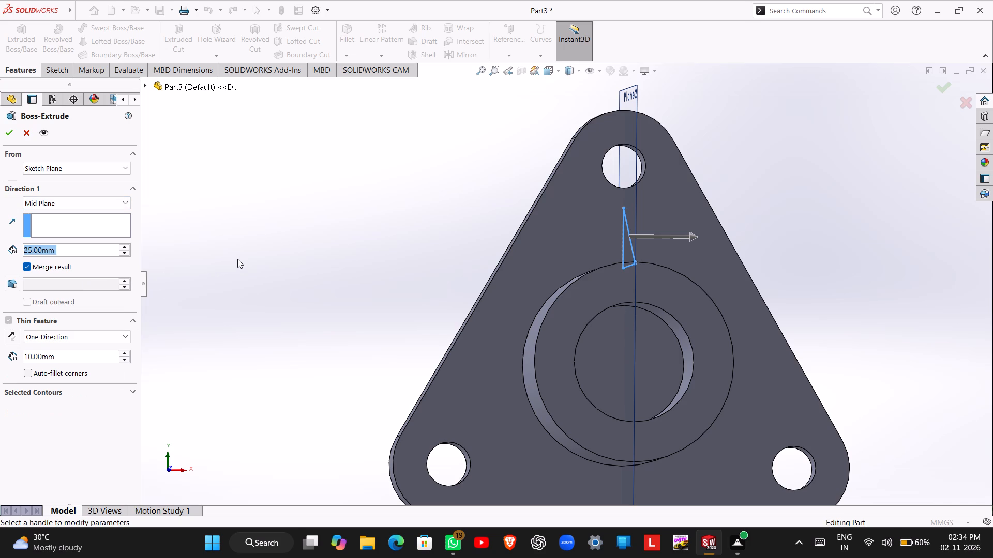
middle_drag(237, 259, 218, 267)
middle_drag(218, 268, 218, 268)
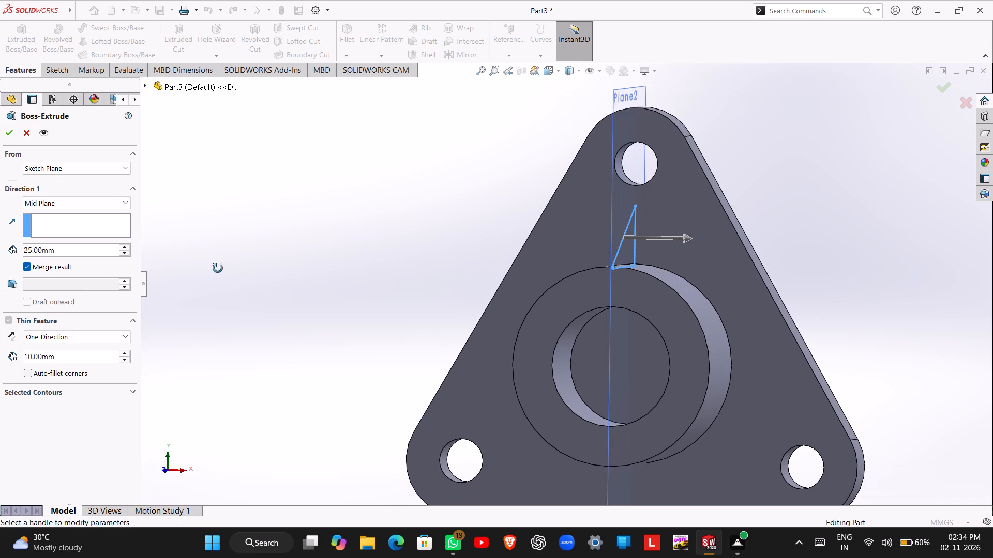
middle_drag(218, 268, 233, 272)
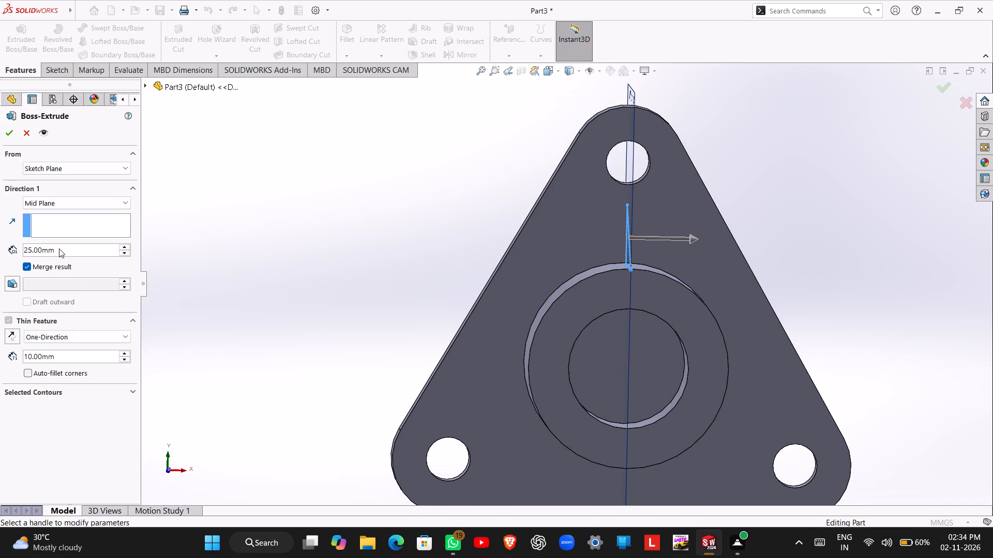
double_click(59, 249)
key(8)
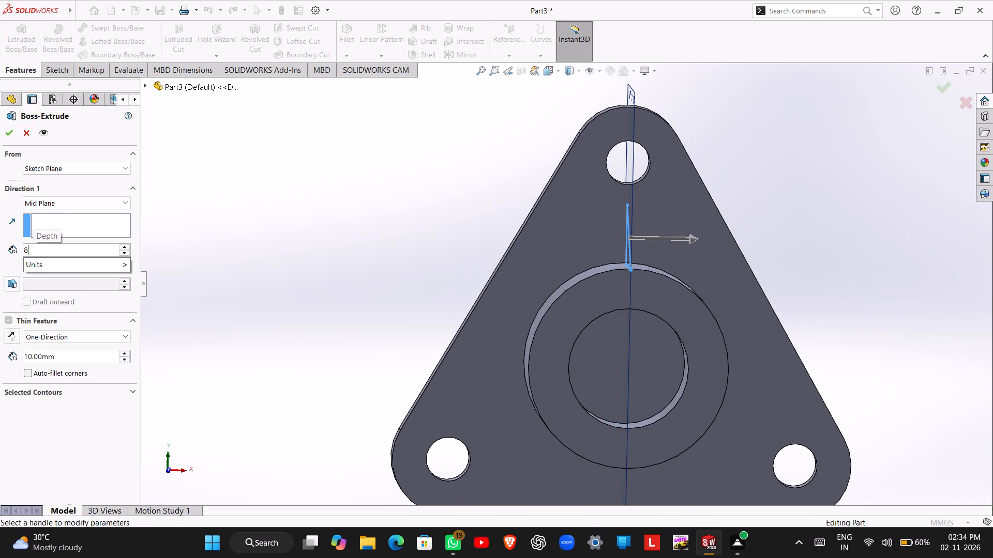
key(Return)
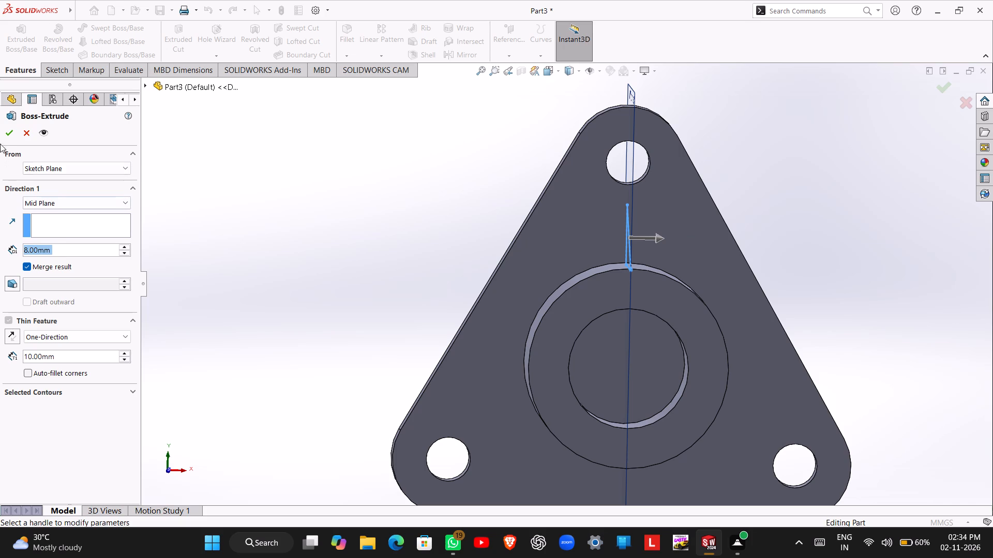
click(8, 132)
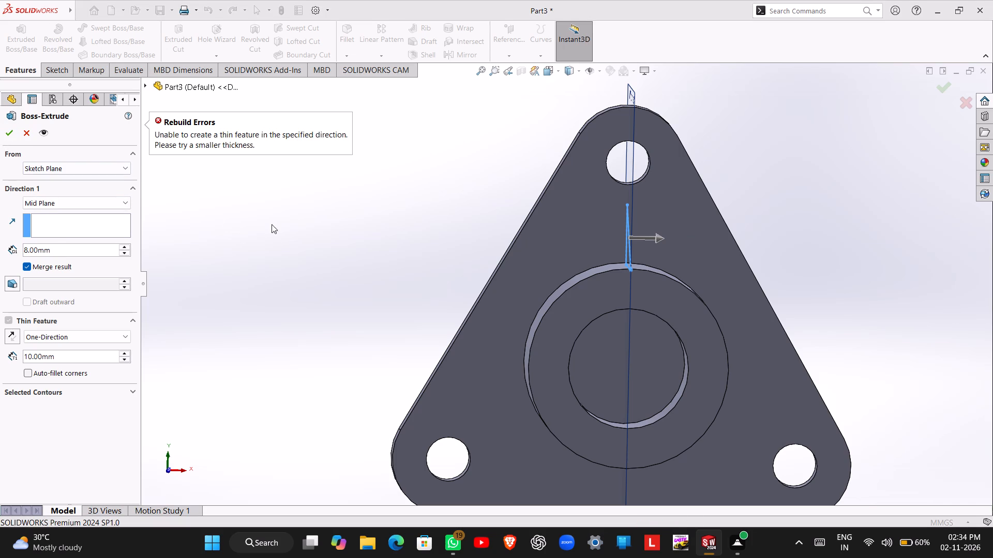
Try the 8 mm mid-plane extrusion with Plane2 as its direction reference.
click(51, 227)
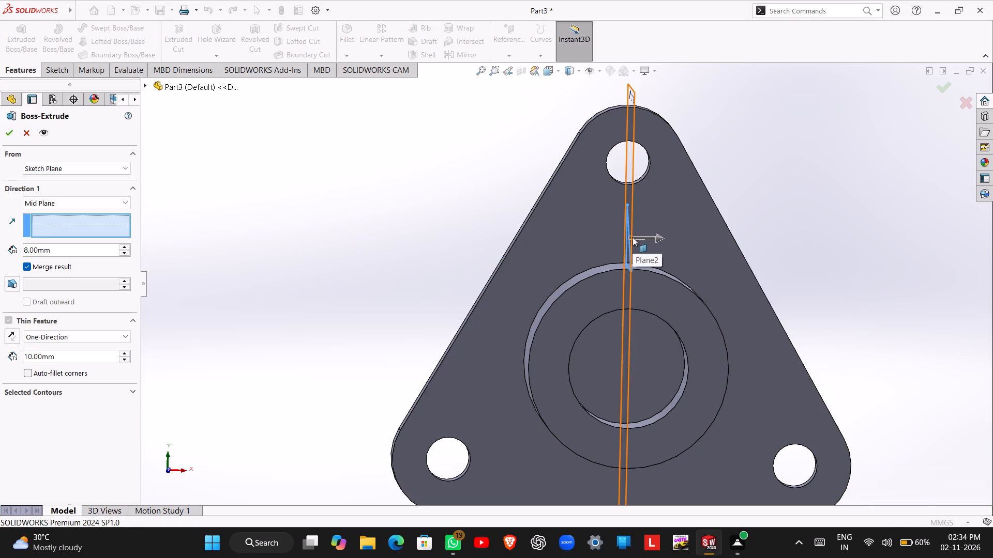
click(633, 237)
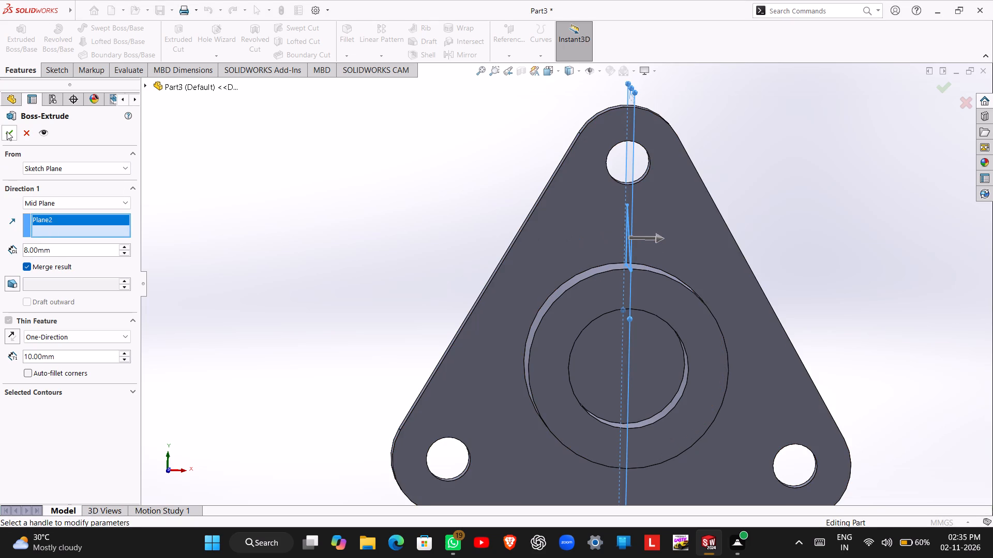
click(7, 131)
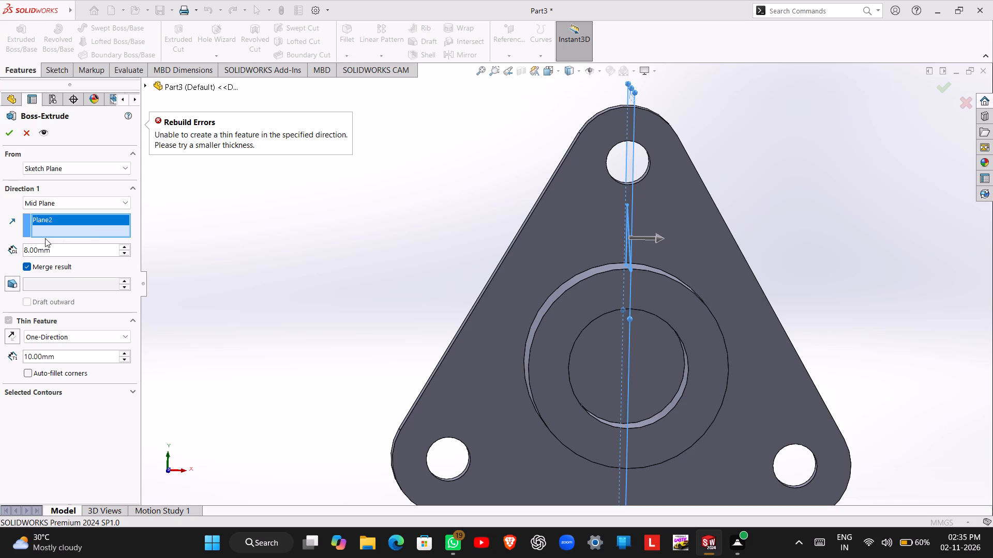
Switch the end condition to Up To Body, reverse the extrusion direction, and retry the extrusion with Mid Plane.
click(41, 204)
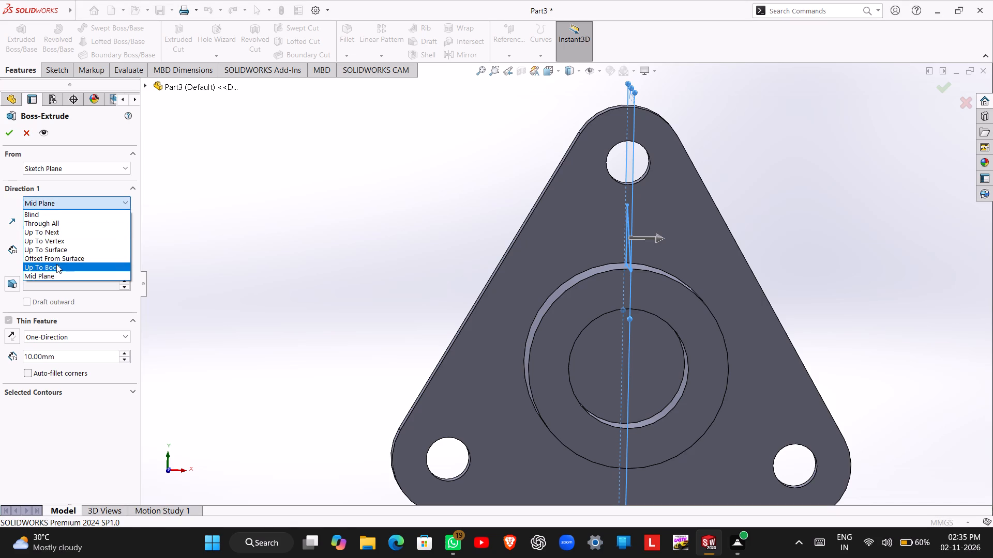
click(56, 264)
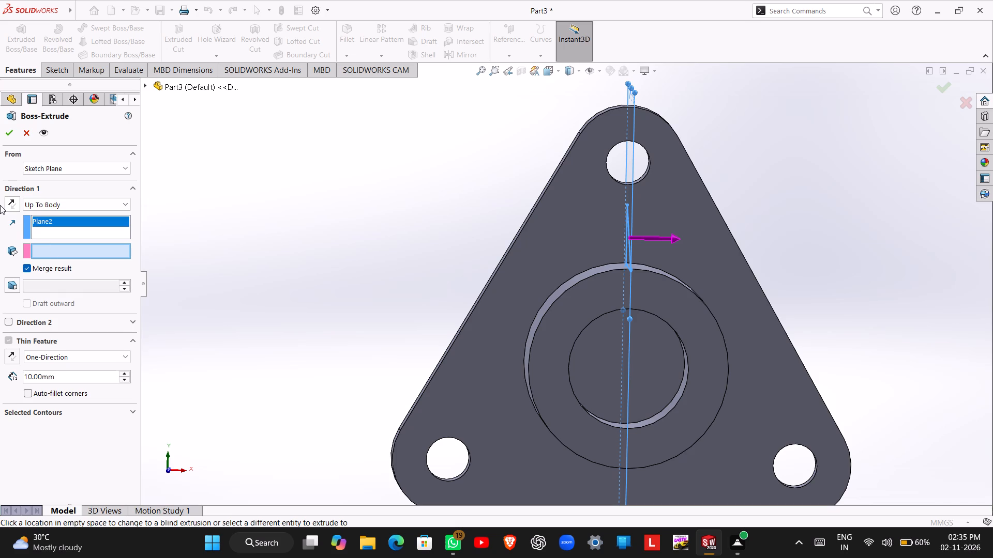
click(8, 205)
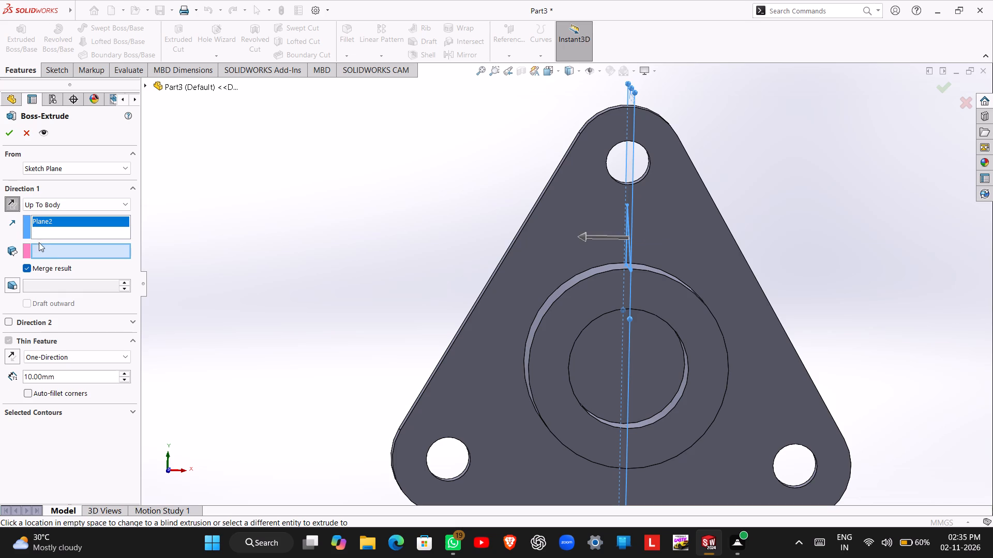
click(49, 208)
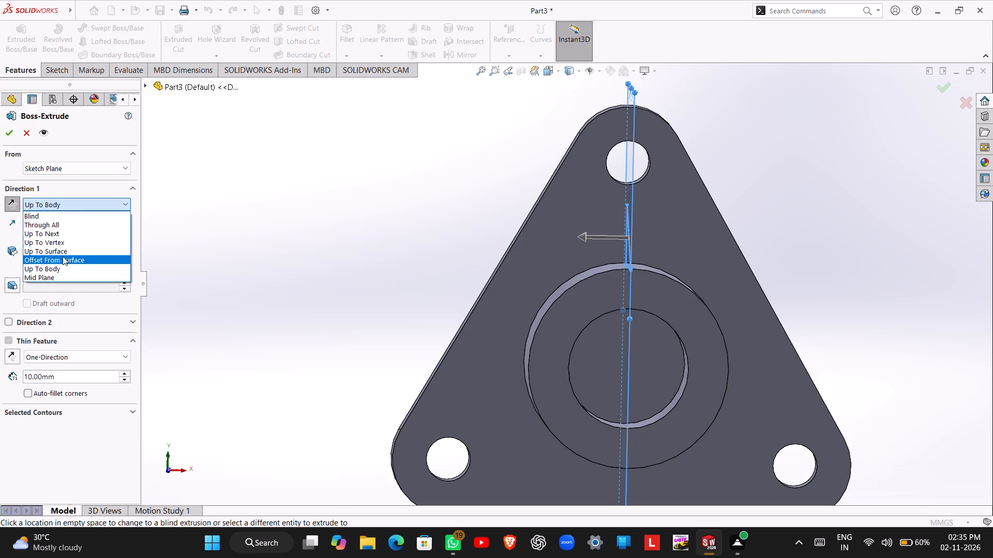
click(58, 277)
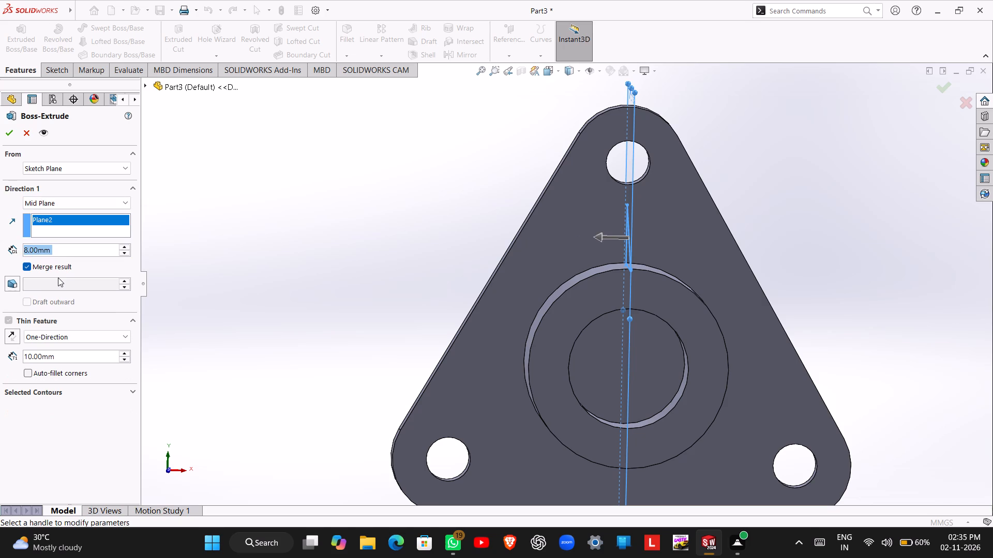
click(16, 129)
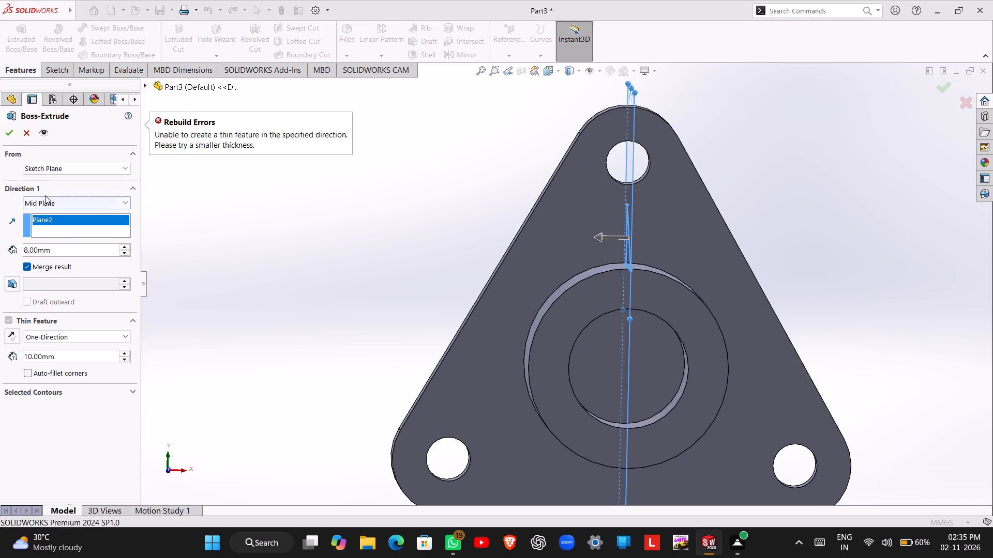
Try the Surface/Face/Plane and Vertex start conditions, and attempt the extrusion from a 0 mm Offset start.
click(44, 172)
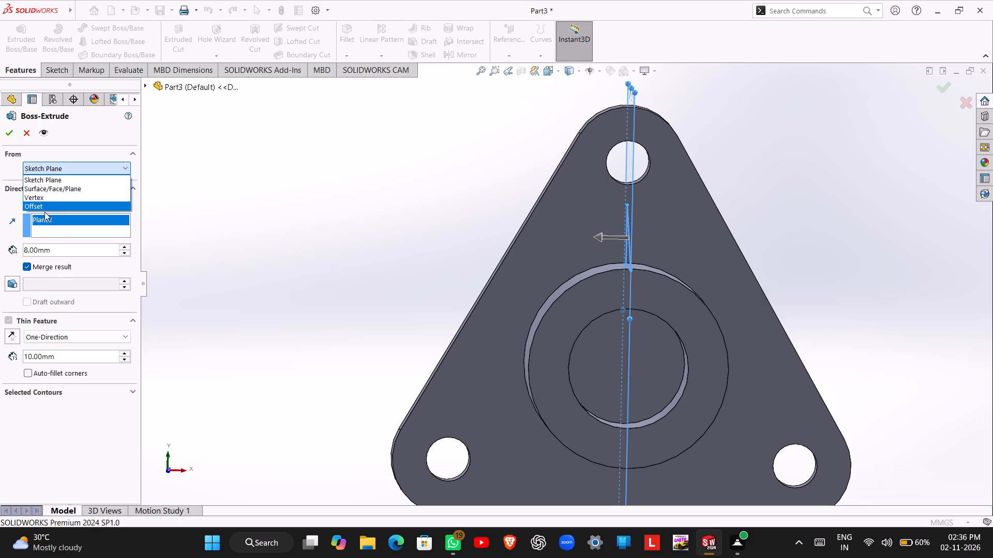
click(44, 212)
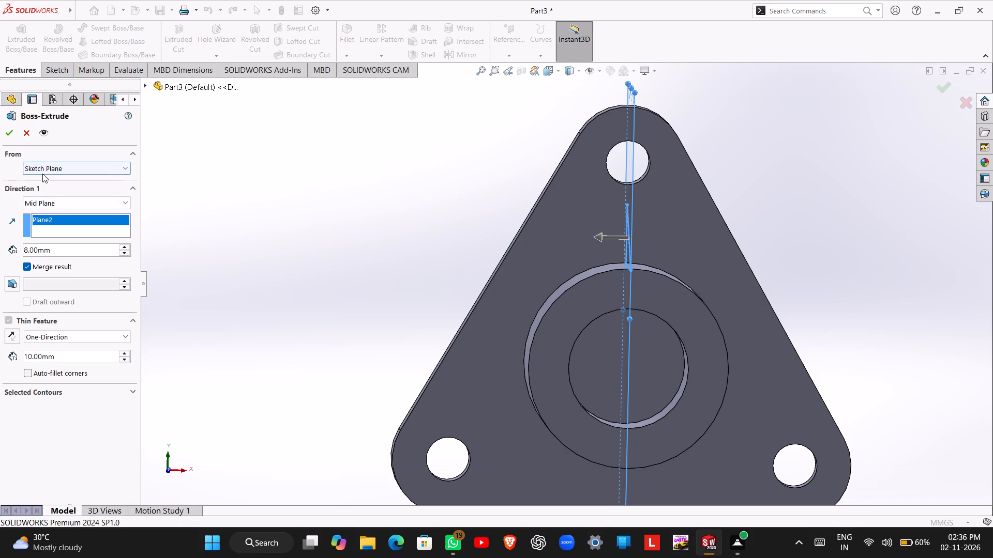
click(42, 174)
click(43, 187)
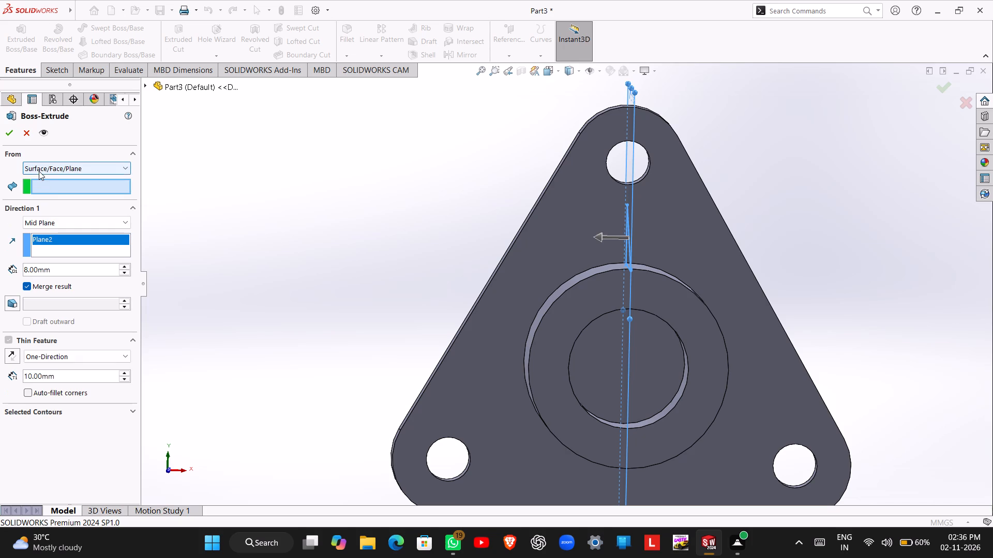
click(39, 171)
click(45, 199)
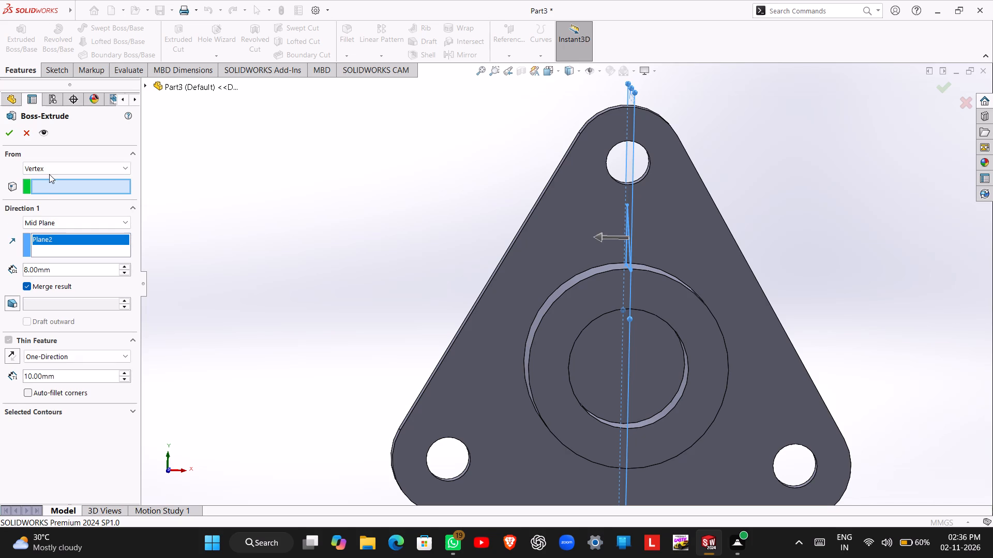
click(50, 172)
click(33, 205)
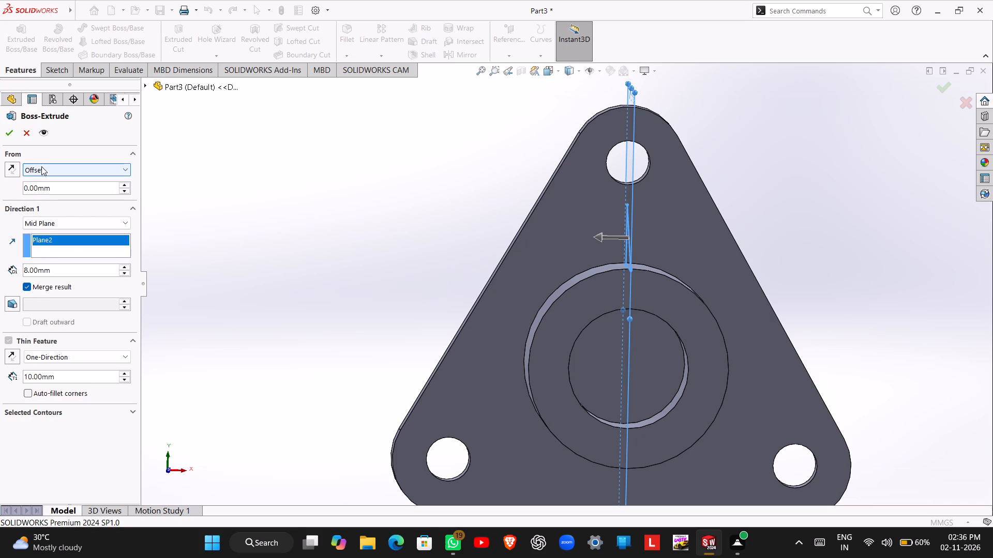
click(11, 134)
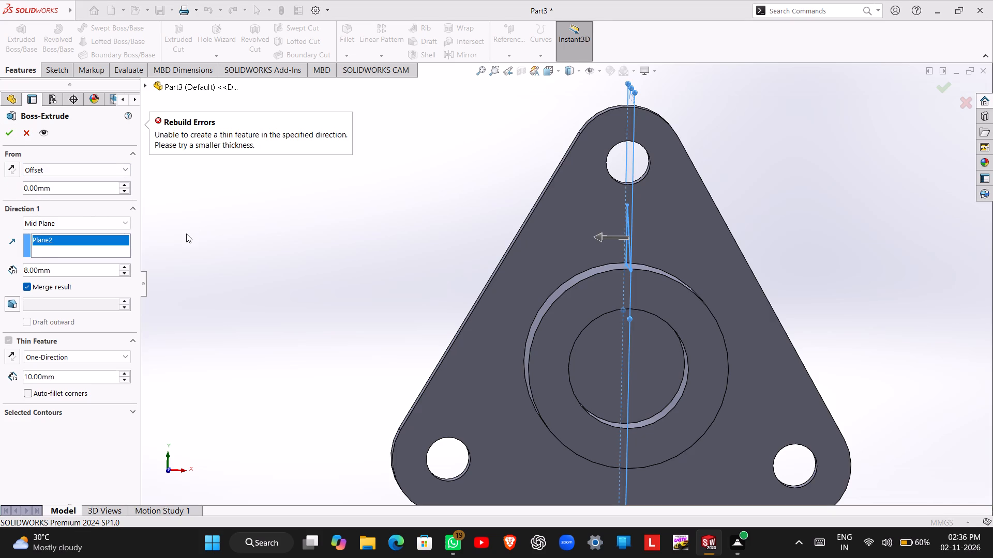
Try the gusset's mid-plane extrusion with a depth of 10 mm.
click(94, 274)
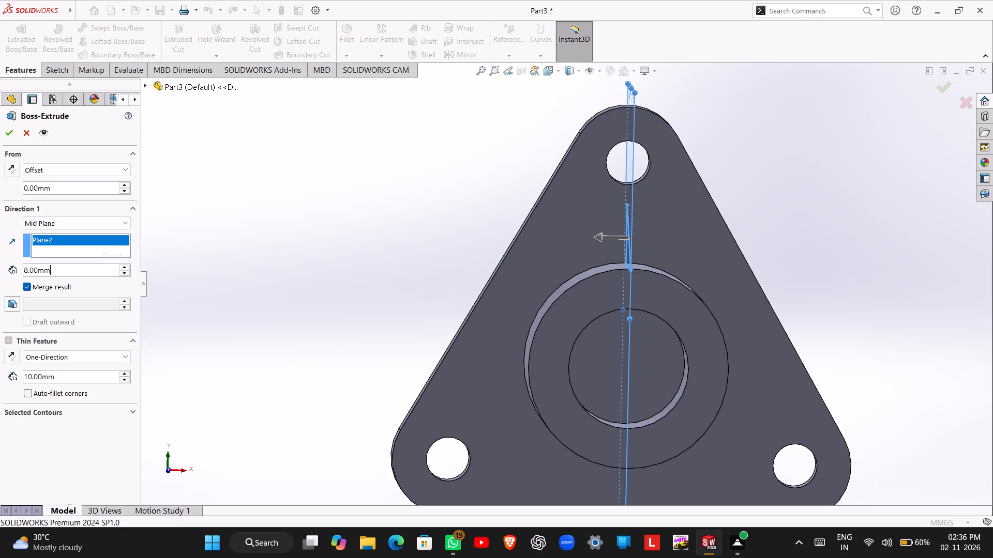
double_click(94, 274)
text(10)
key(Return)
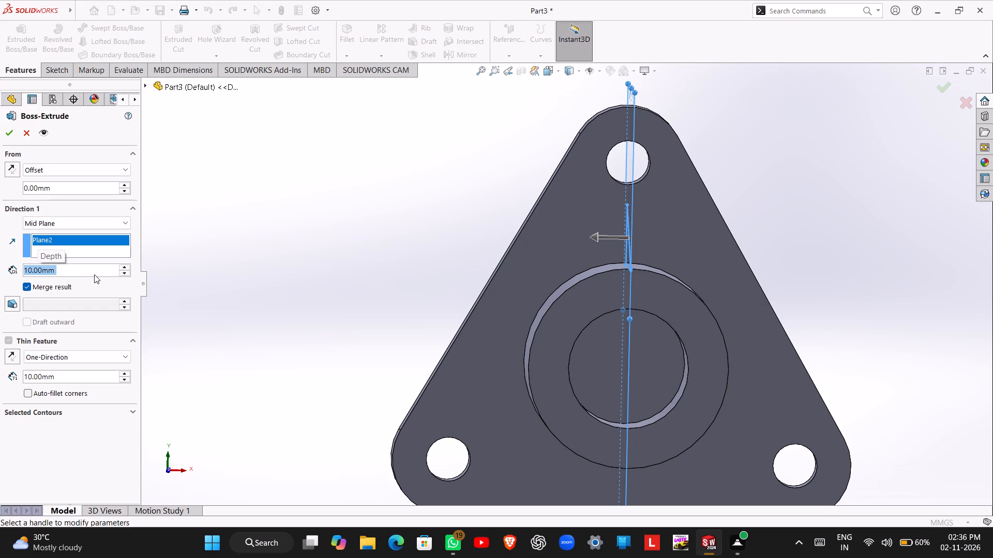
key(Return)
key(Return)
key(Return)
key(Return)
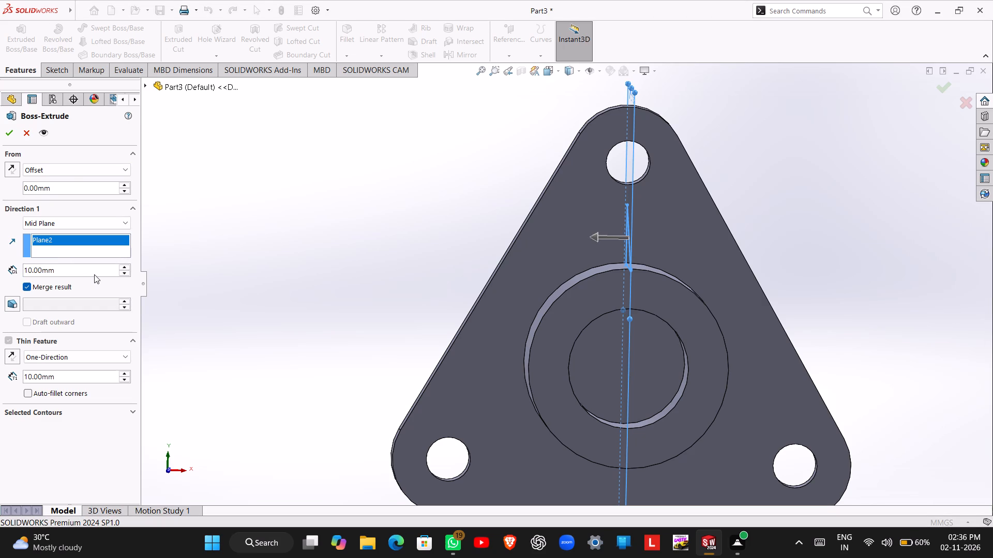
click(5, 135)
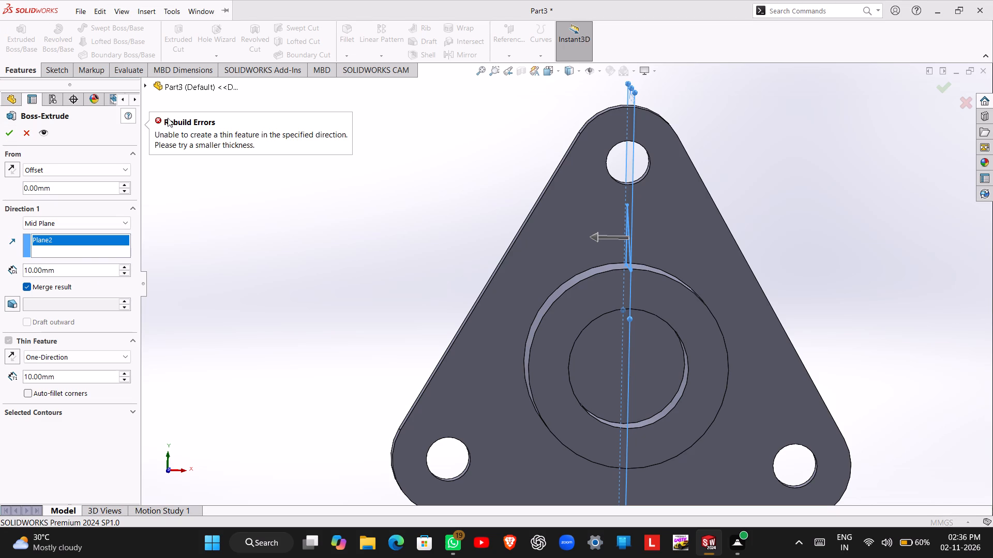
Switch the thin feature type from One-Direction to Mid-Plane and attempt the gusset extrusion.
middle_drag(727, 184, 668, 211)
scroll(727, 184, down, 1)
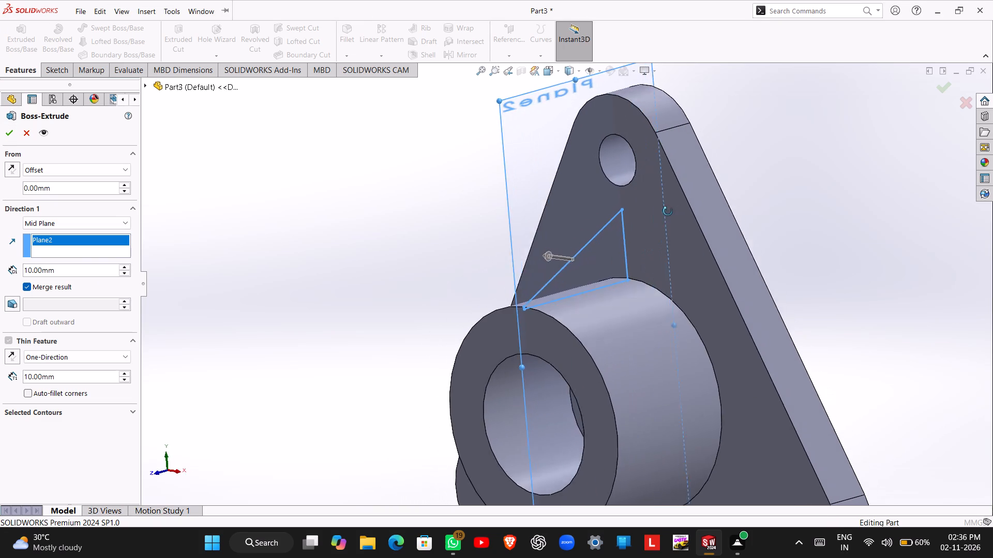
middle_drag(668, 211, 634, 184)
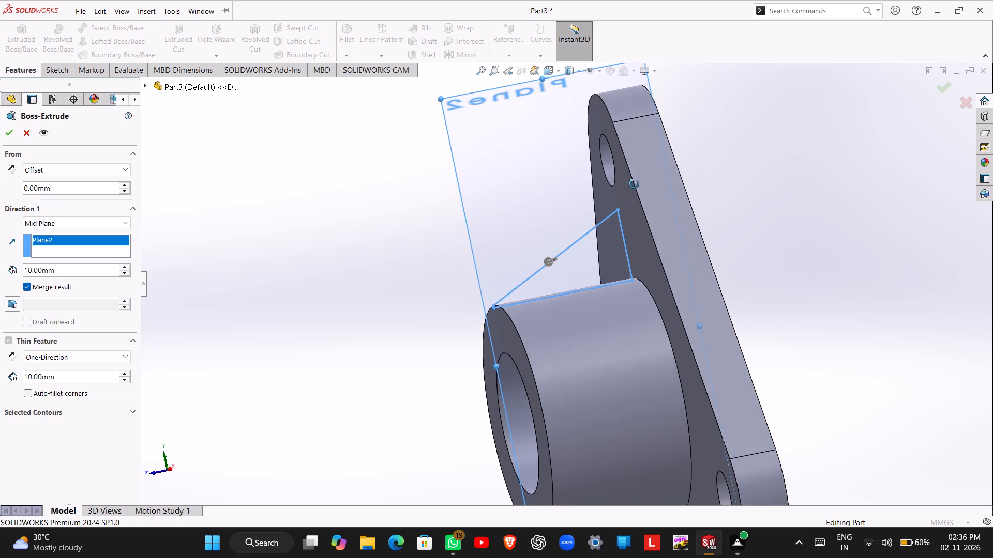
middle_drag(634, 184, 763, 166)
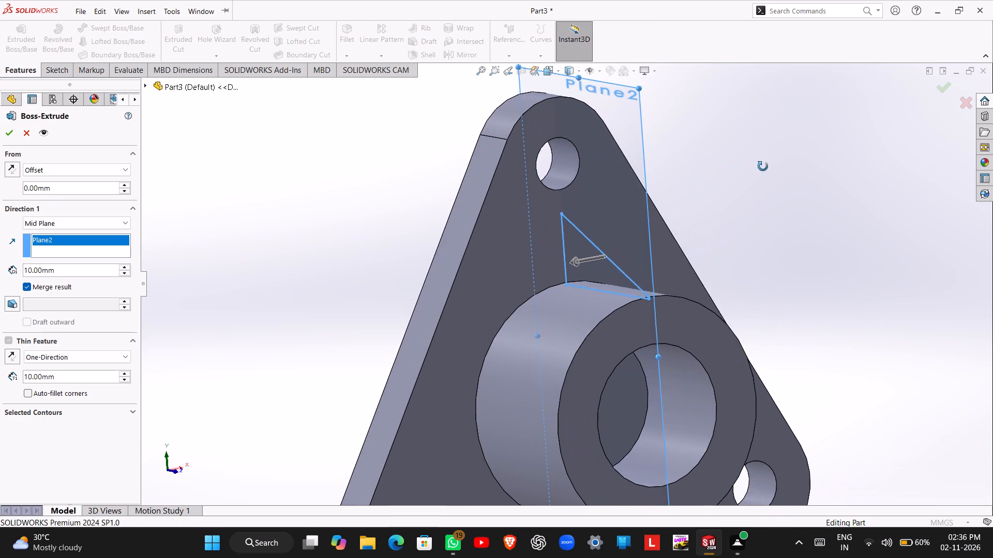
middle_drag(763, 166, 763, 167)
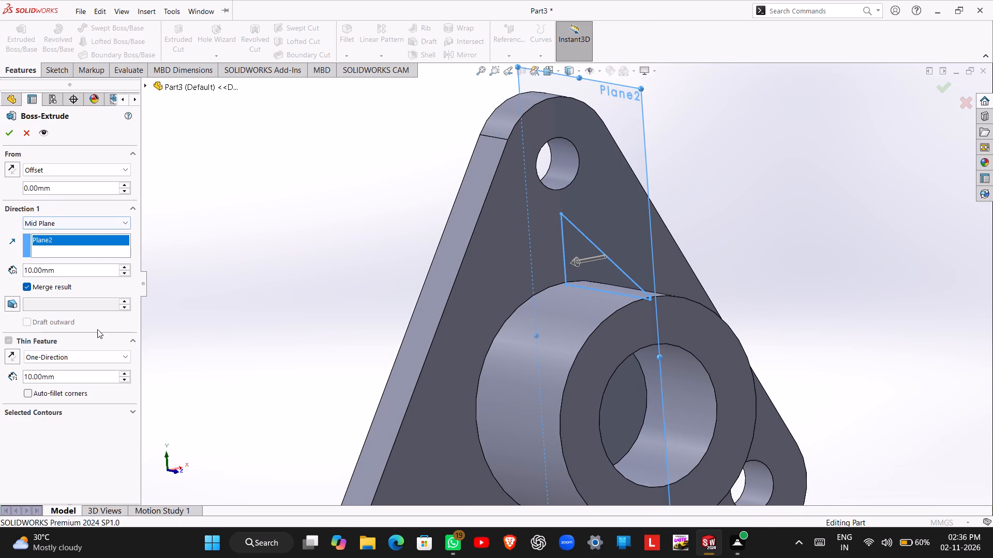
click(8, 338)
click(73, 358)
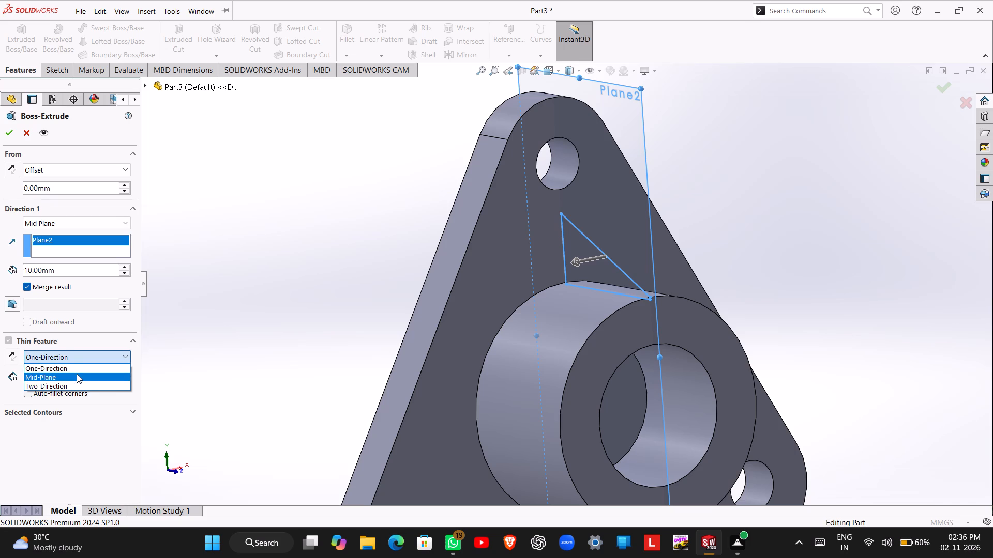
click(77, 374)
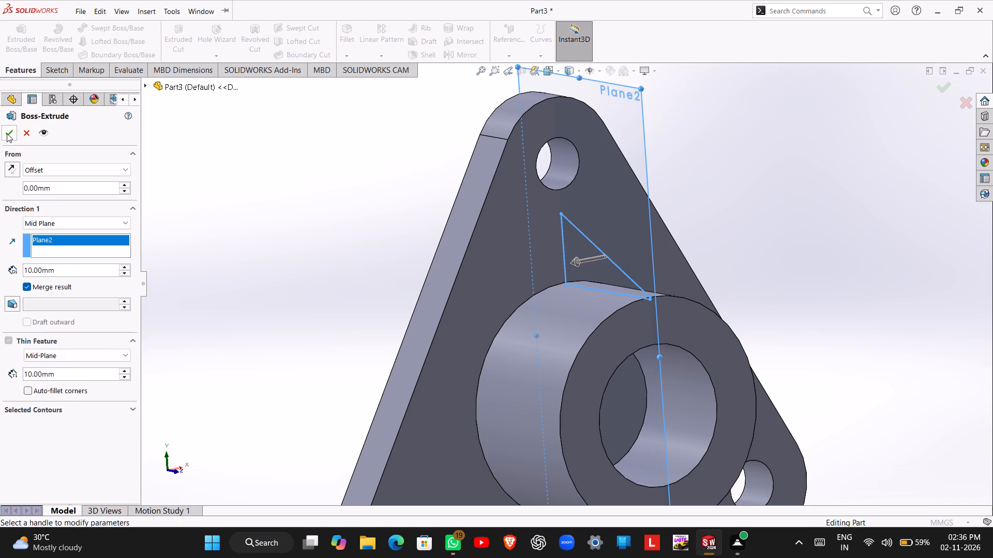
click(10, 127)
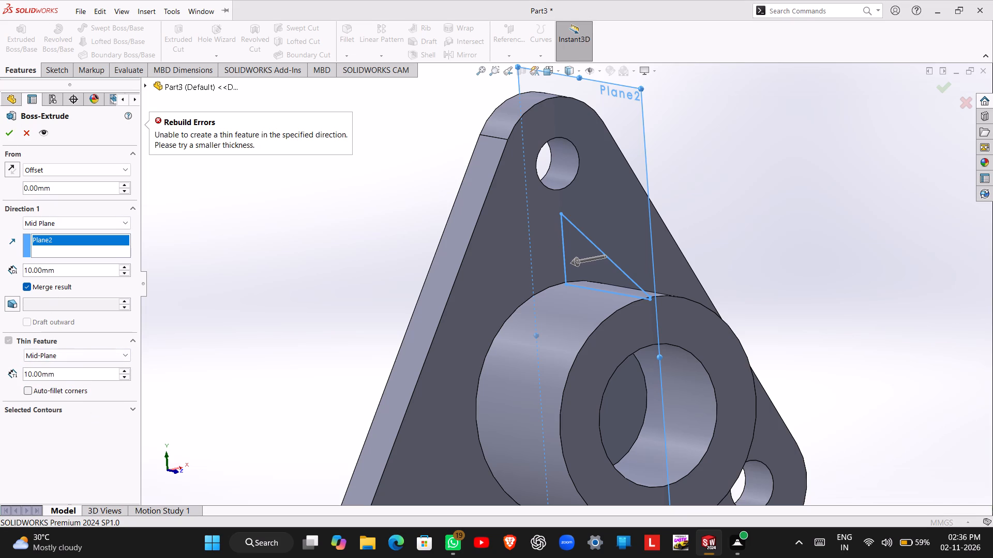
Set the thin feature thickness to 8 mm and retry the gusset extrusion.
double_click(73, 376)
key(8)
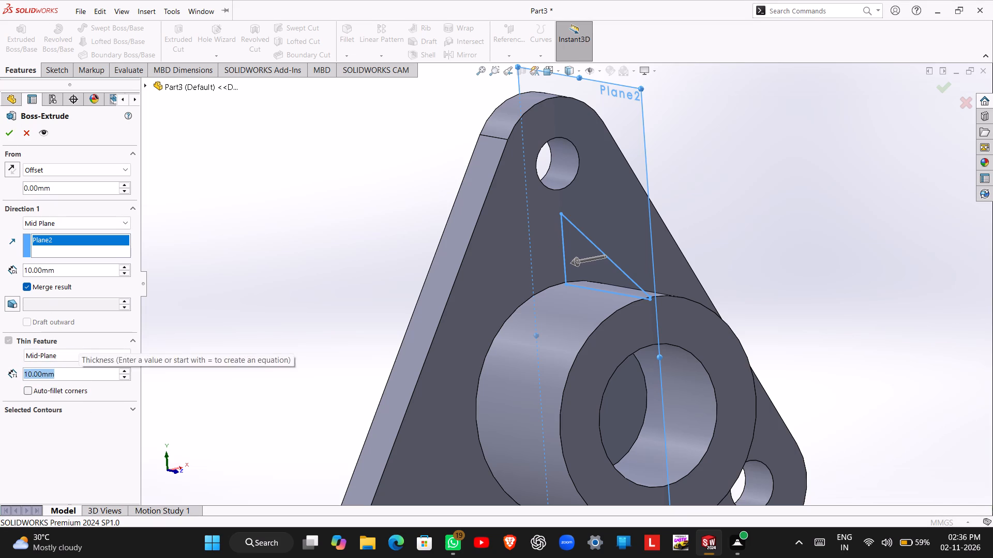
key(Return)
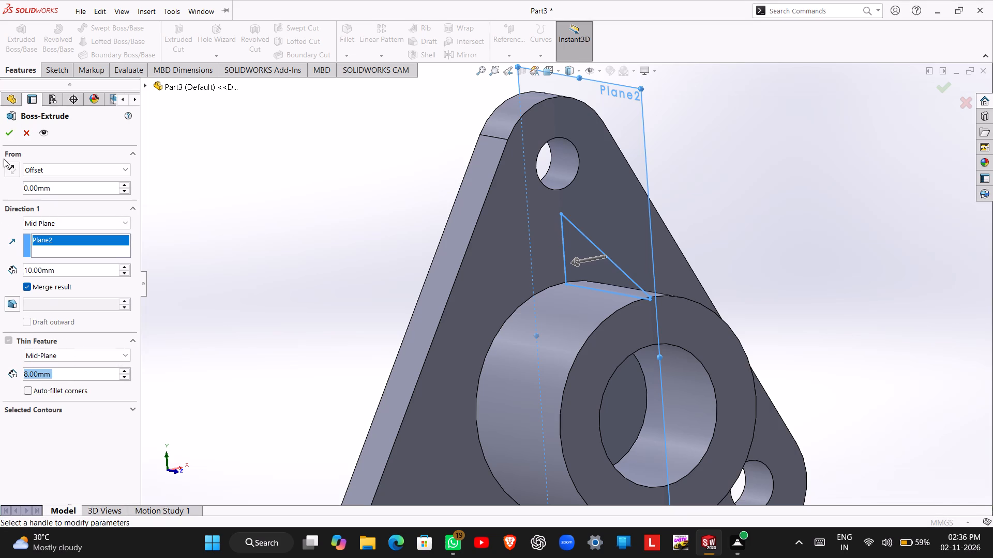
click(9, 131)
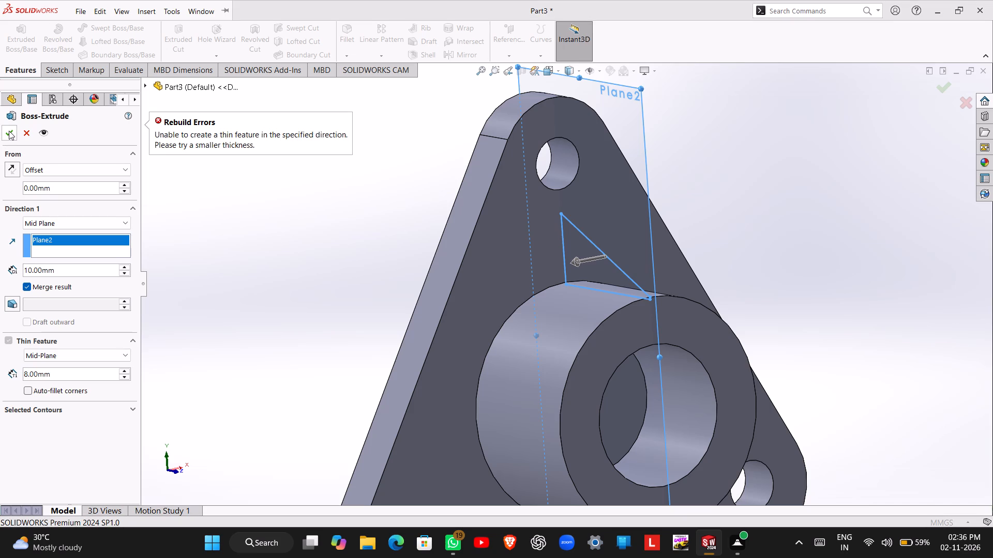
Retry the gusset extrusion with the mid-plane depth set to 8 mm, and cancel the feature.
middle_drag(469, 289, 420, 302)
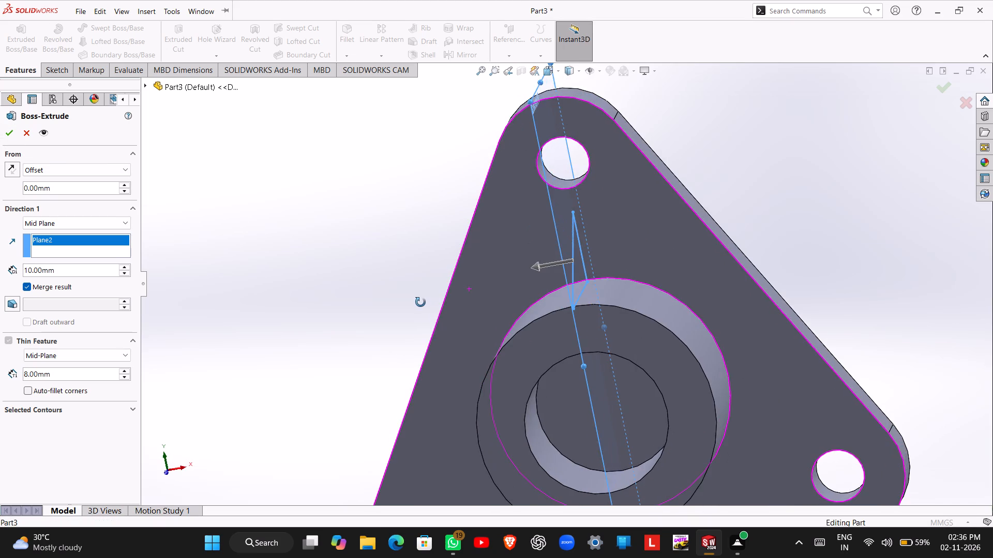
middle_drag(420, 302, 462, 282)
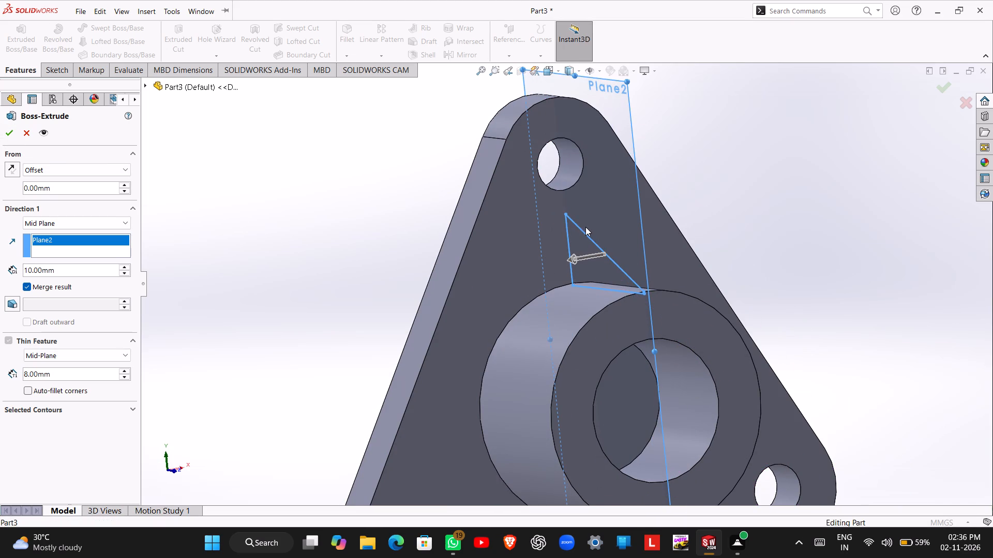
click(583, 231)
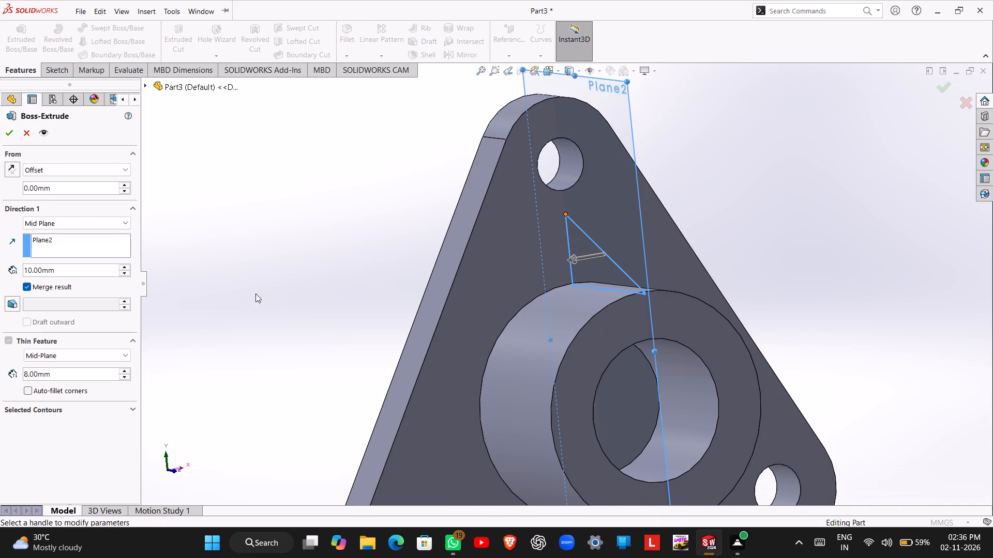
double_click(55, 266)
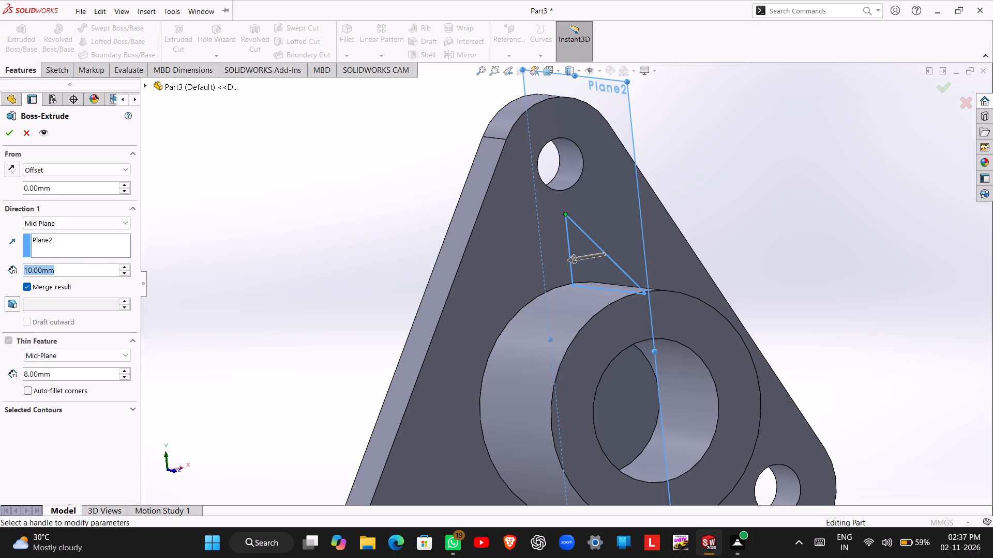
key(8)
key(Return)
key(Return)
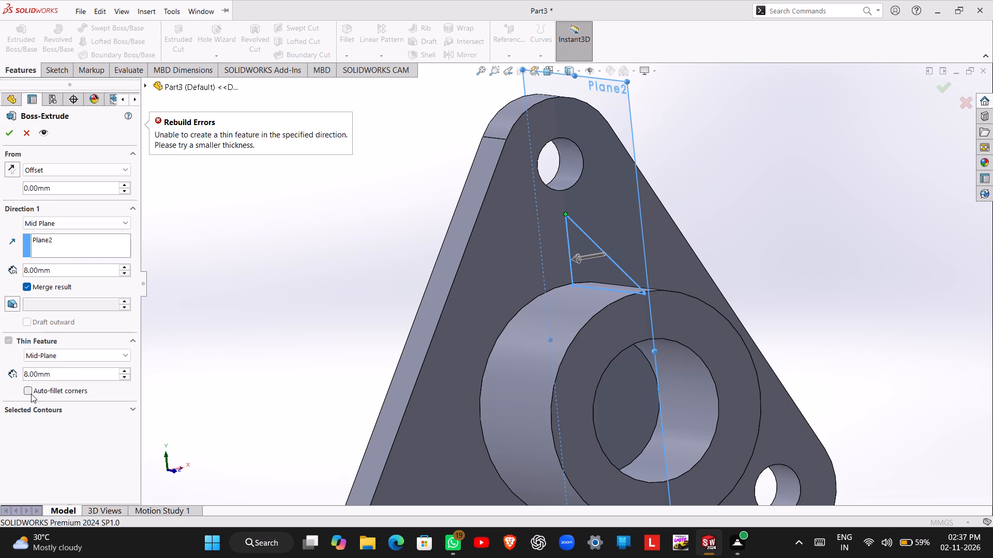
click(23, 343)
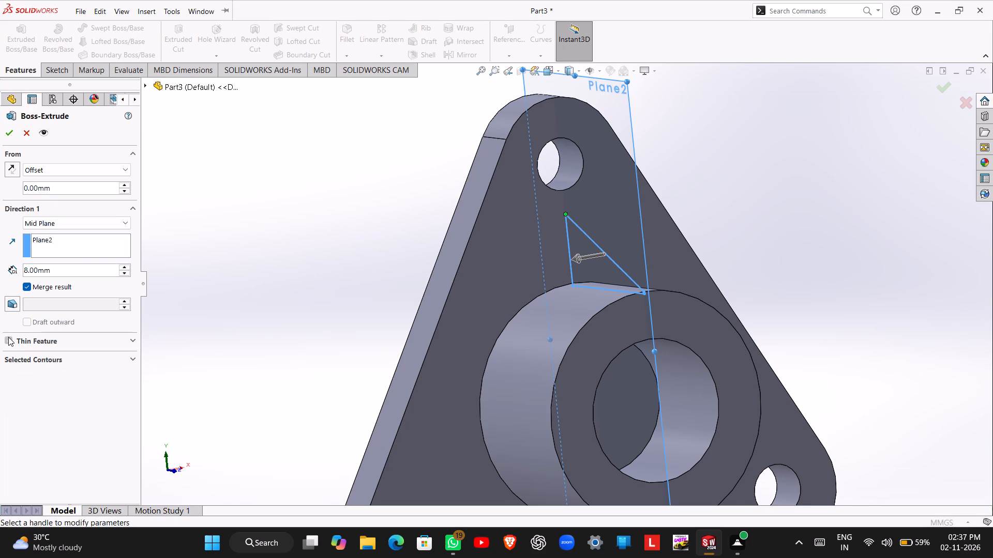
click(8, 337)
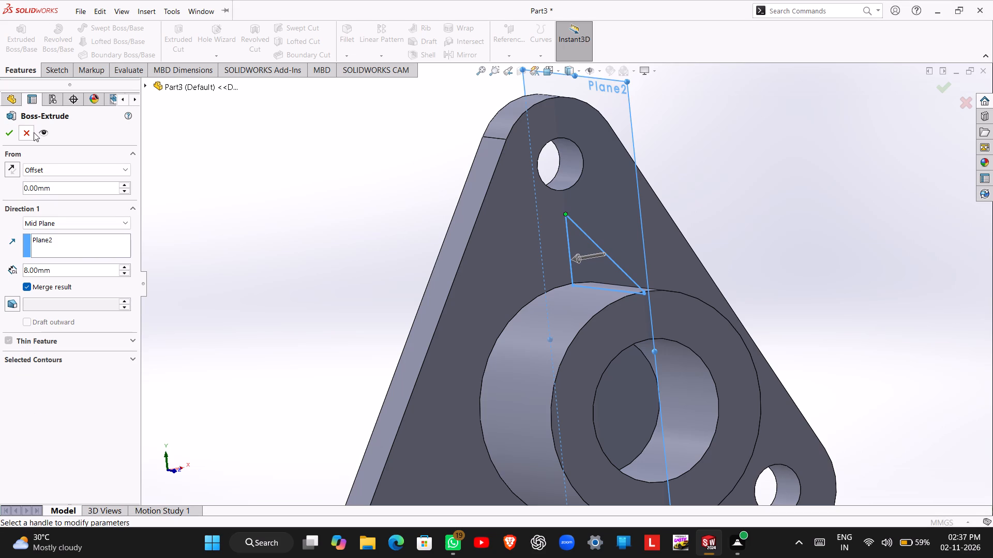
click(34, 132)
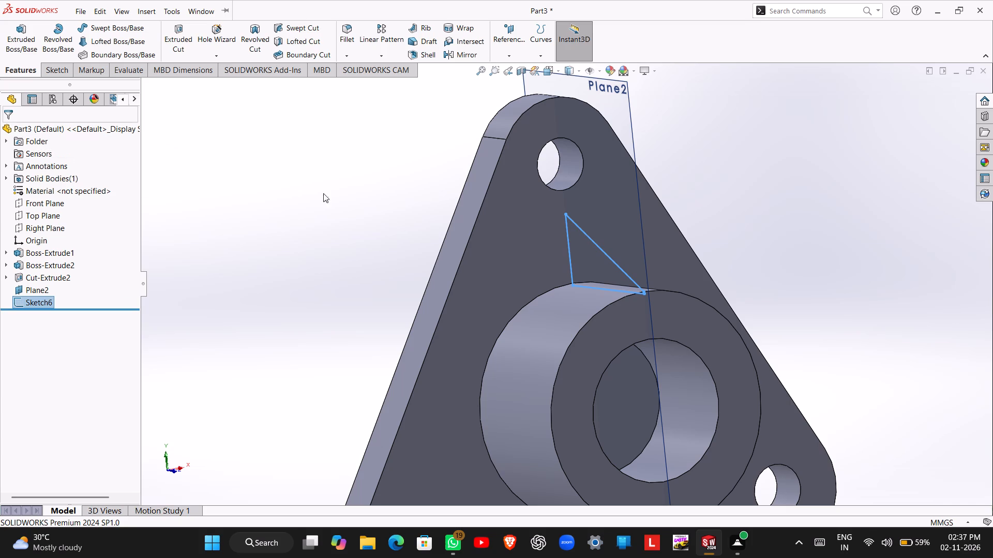
Restart Extruded Boss/Base on the triangular gusset sketch and try a Mid Plane extrusion 8 mm deep from the sketch plane.
click(29, 41)
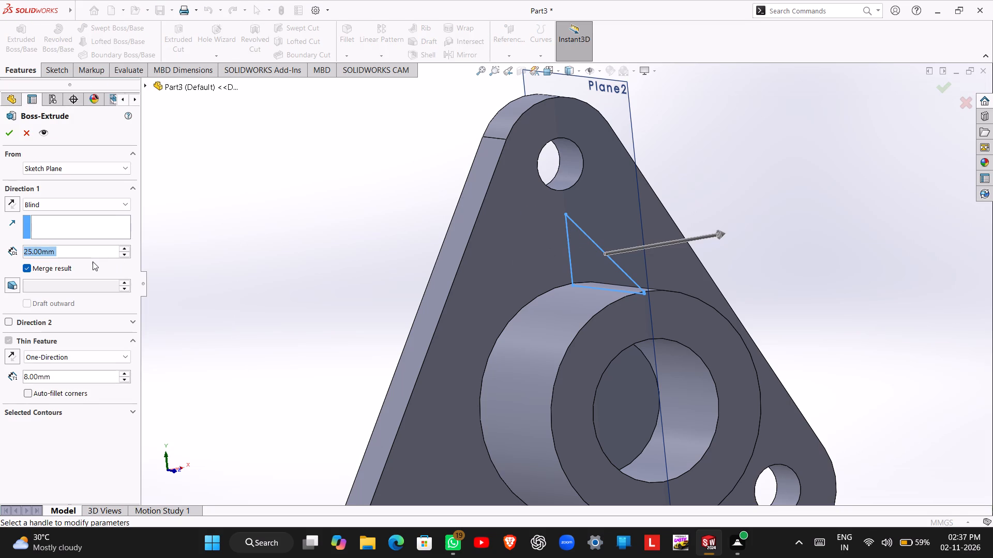
middle_drag(583, 266, 499, 303)
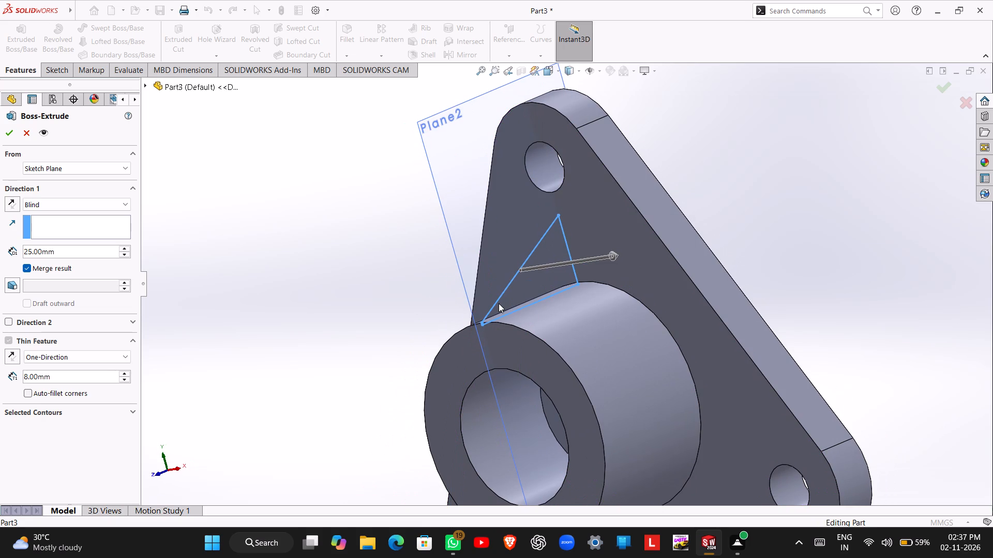
double_click(59, 245)
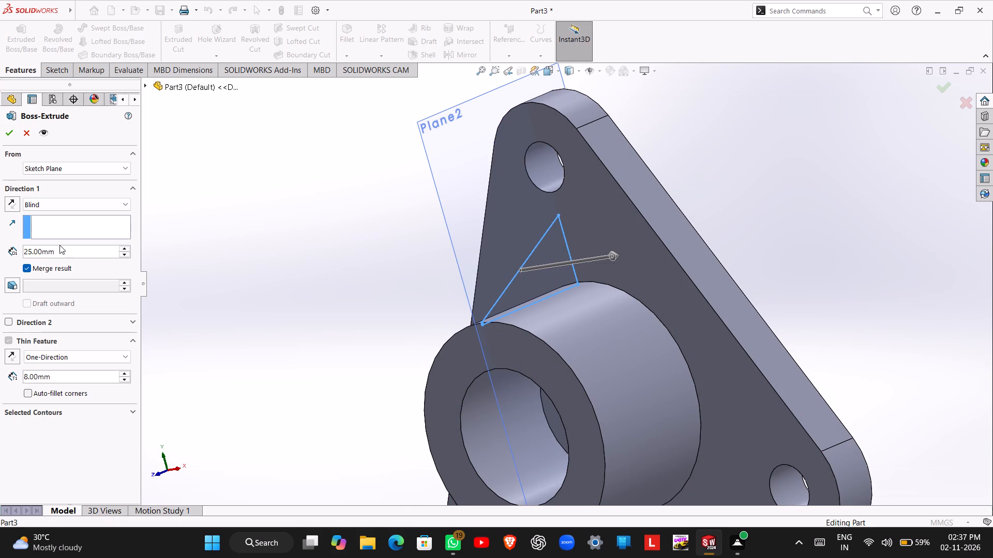
double_click(59, 253)
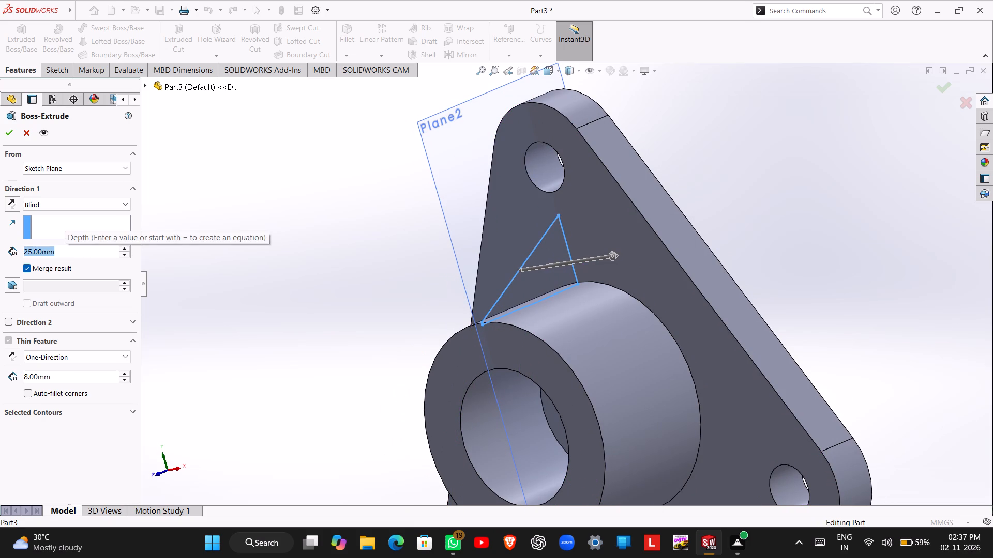
key(8)
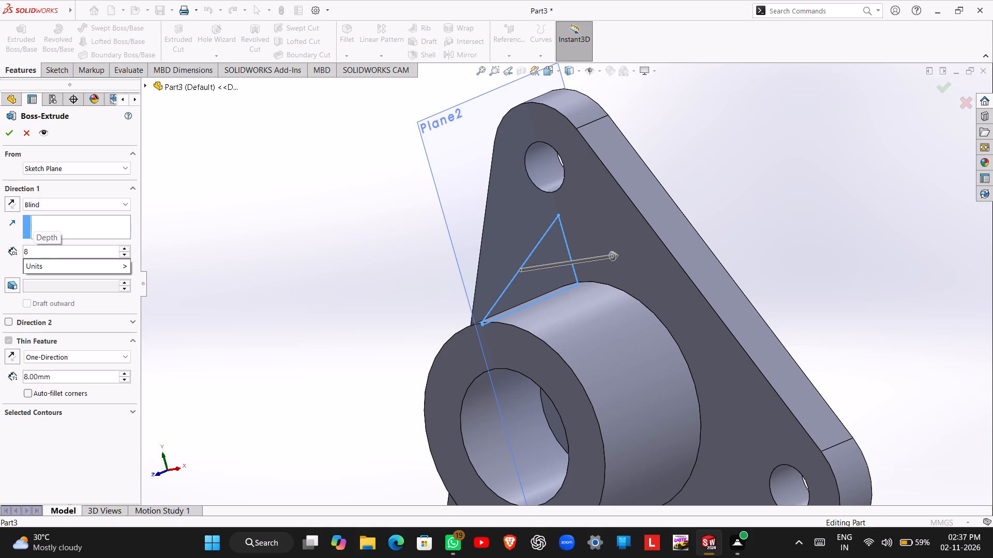
click(43, 201)
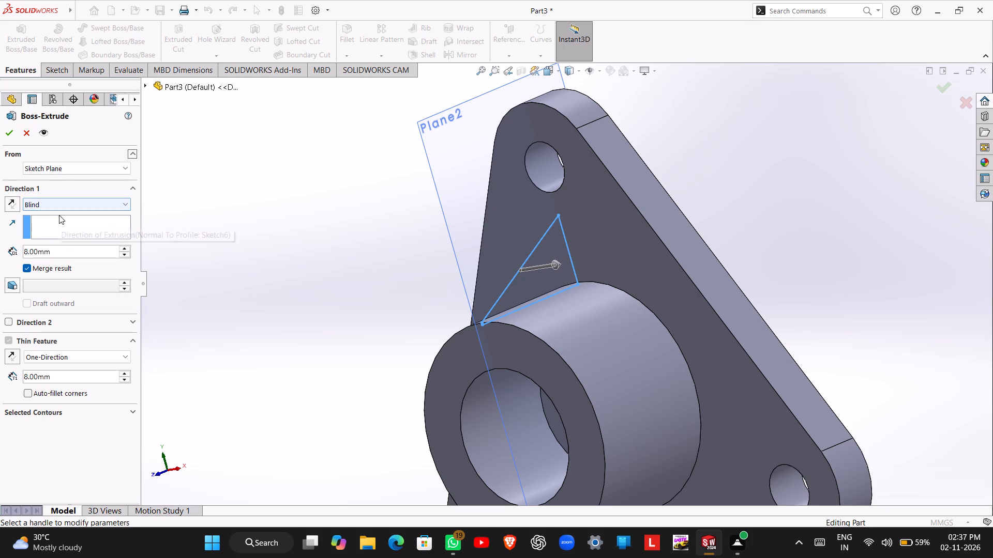
click(59, 206)
click(63, 276)
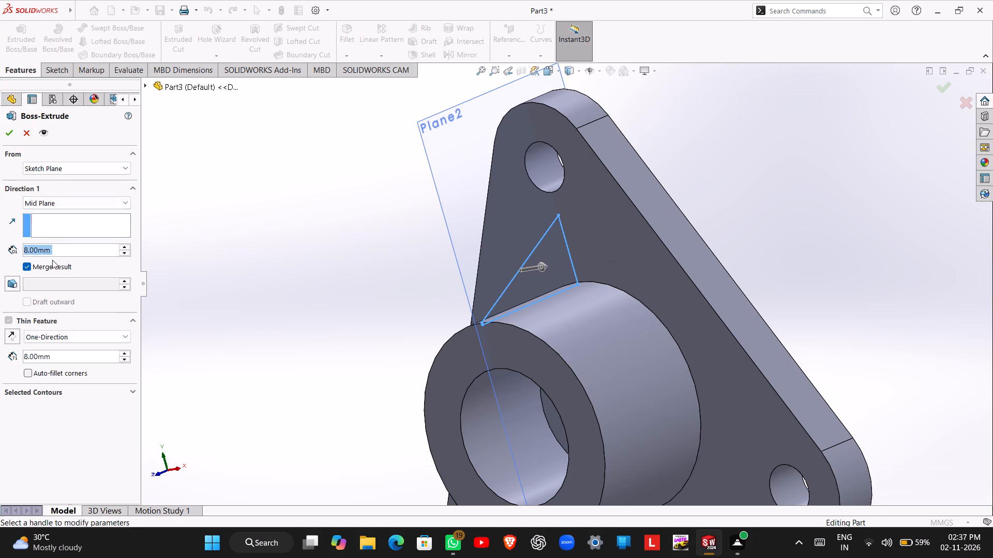
click(8, 132)
click(37, 135)
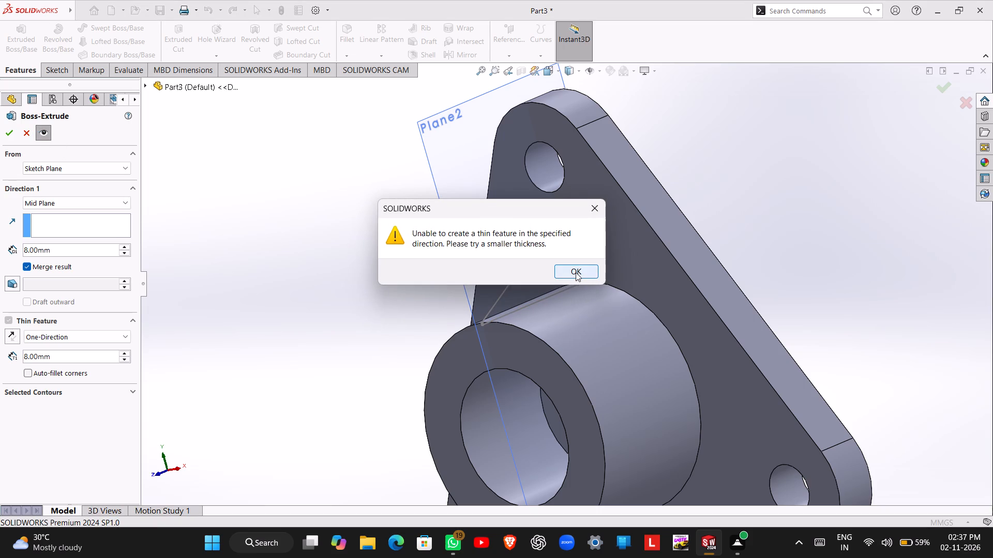
click(576, 272)
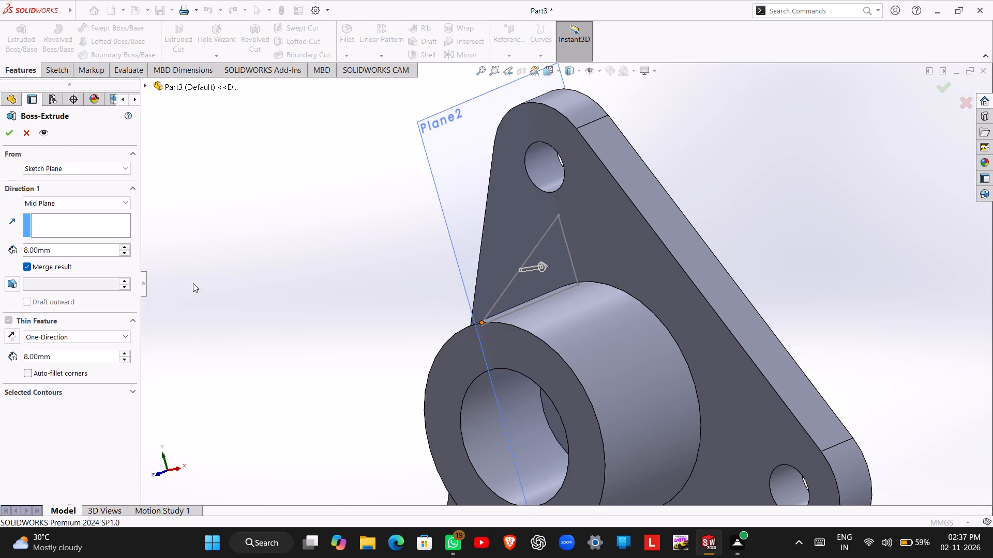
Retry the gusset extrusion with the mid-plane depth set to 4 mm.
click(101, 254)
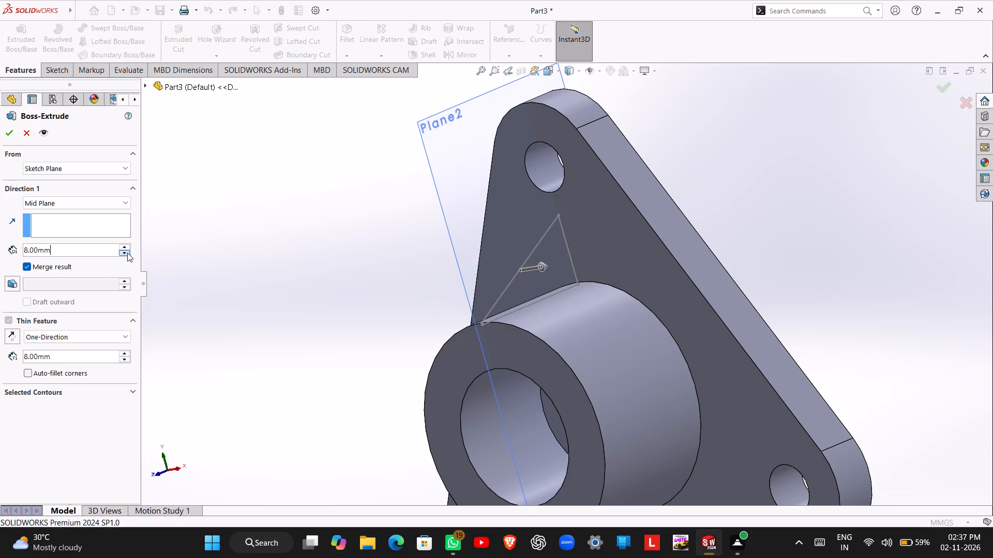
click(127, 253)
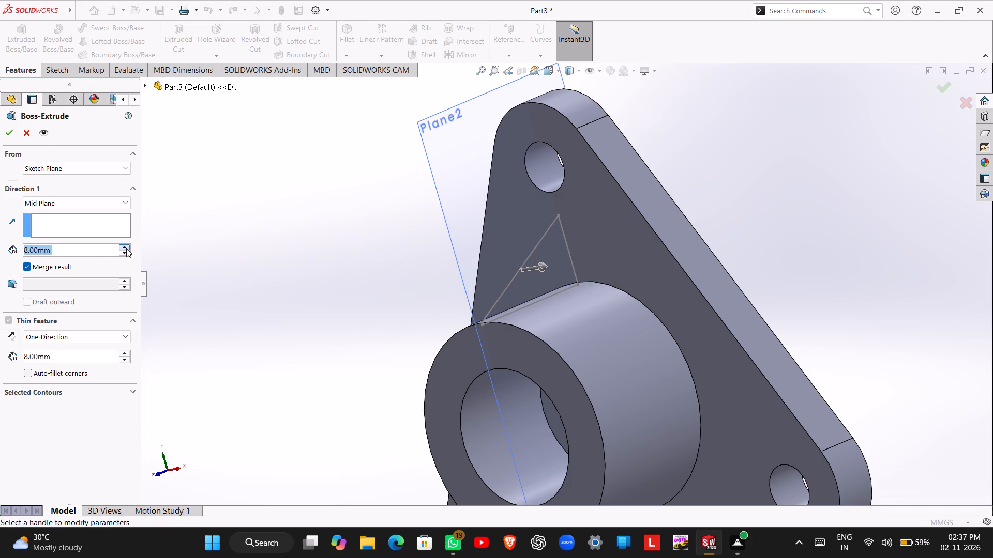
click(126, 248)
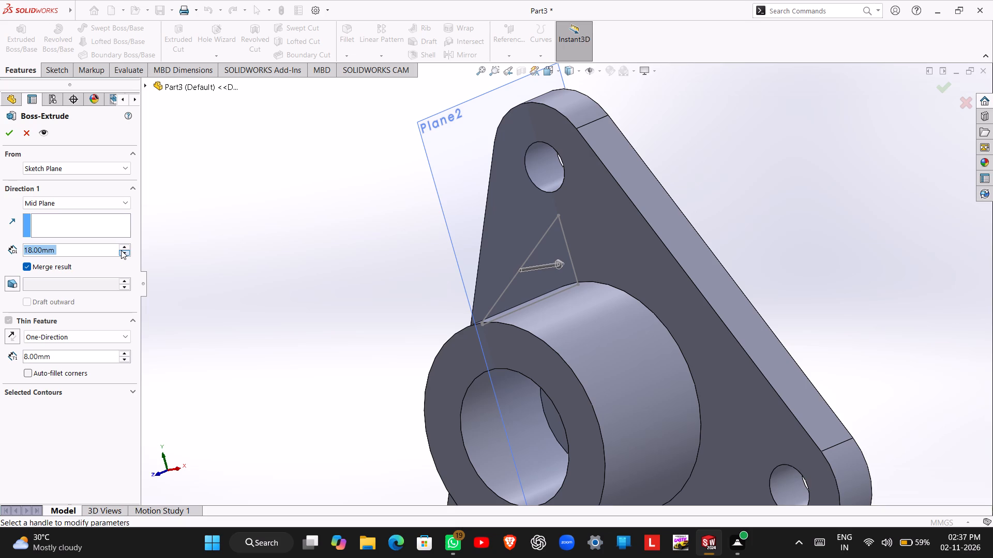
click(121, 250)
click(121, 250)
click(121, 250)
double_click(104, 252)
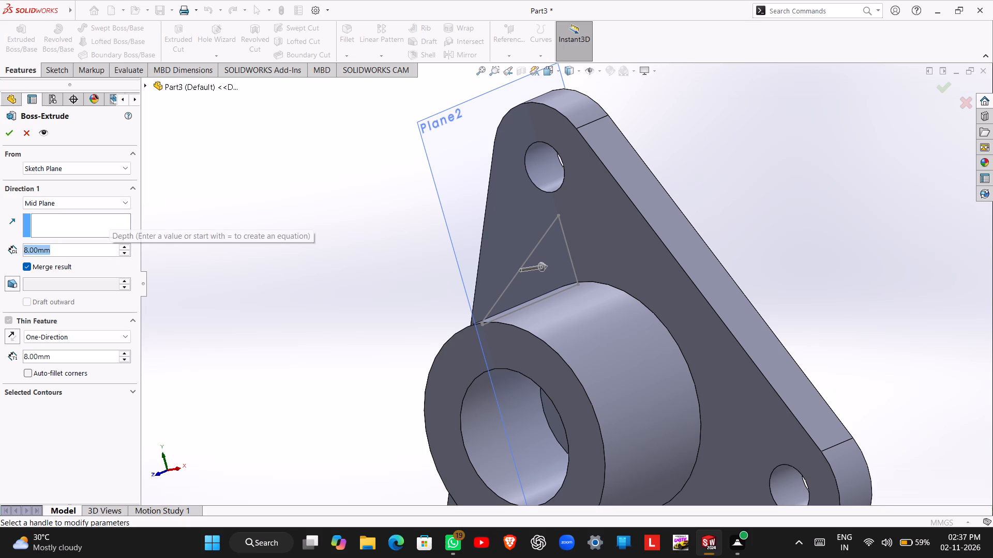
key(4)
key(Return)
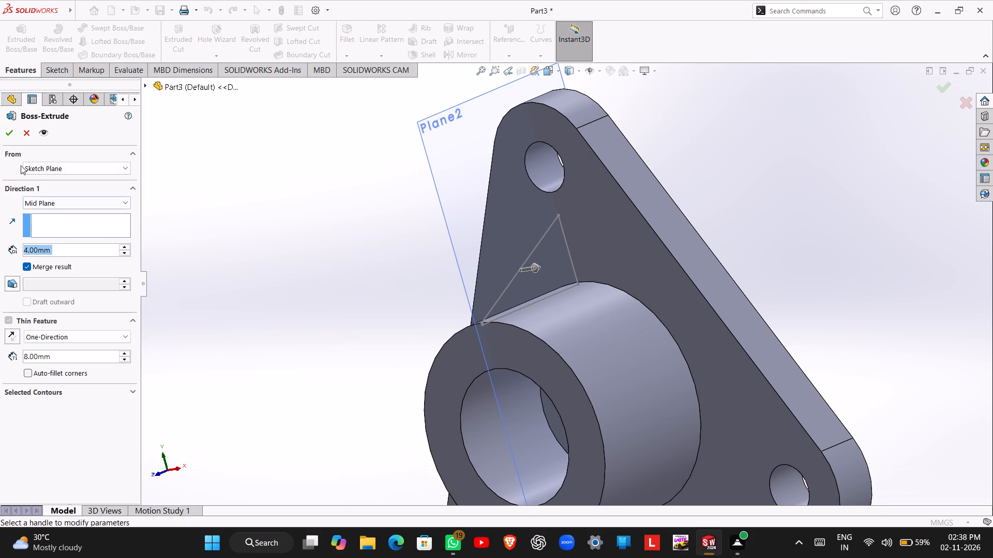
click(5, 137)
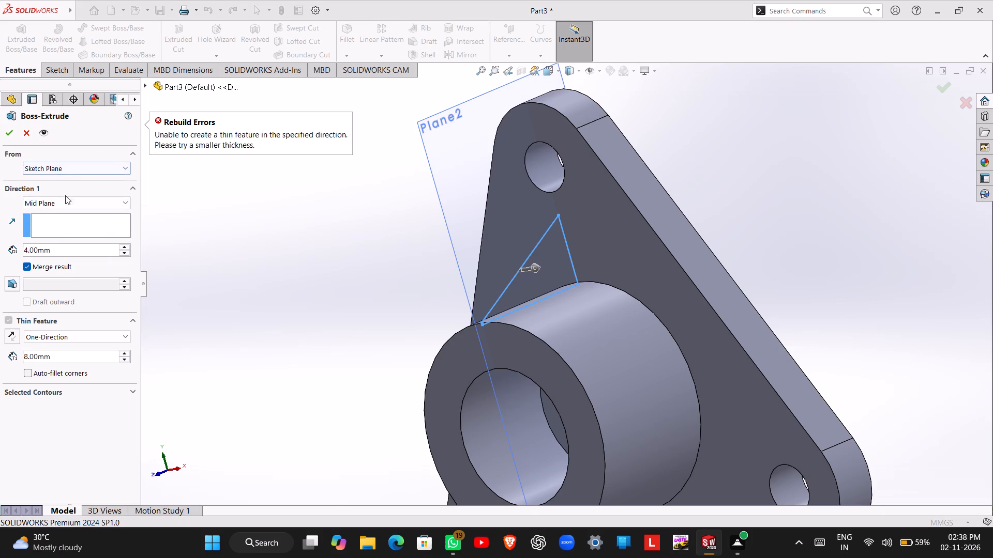
Examine the gusset sketch's lines and corners, viewed normal to Plane2, and cancel the pending extrusion.
click(512, 280)
click(510, 281)
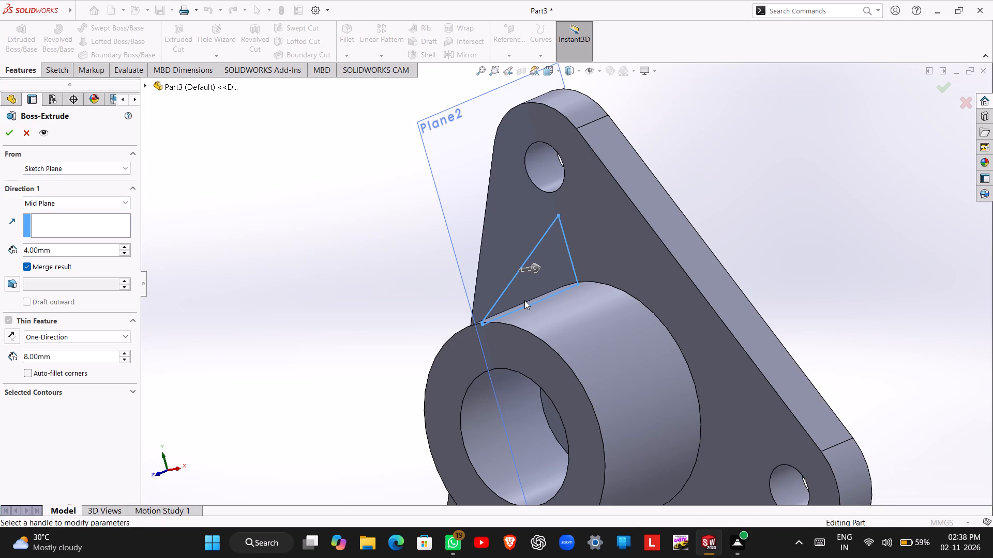
click(524, 300)
click(162, 84)
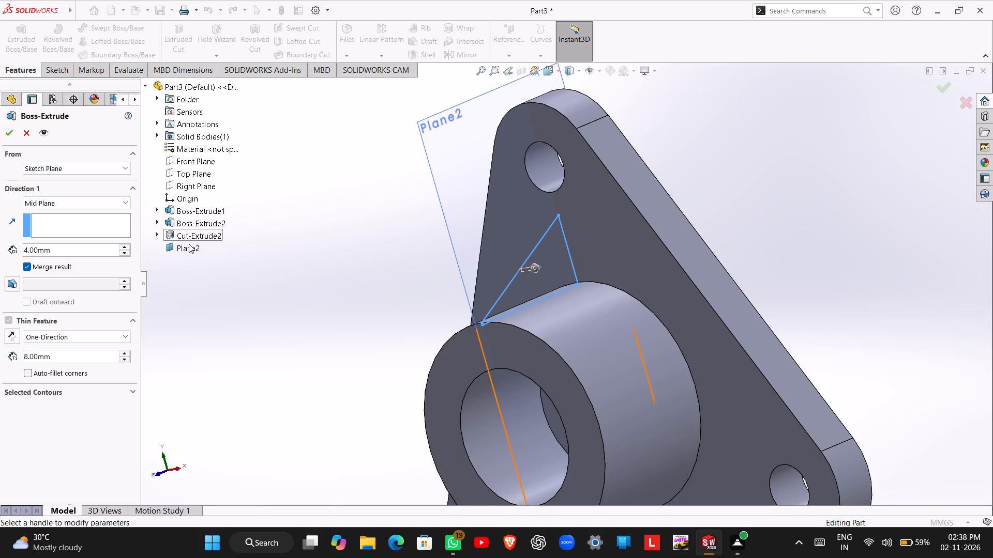
right_click(193, 248)
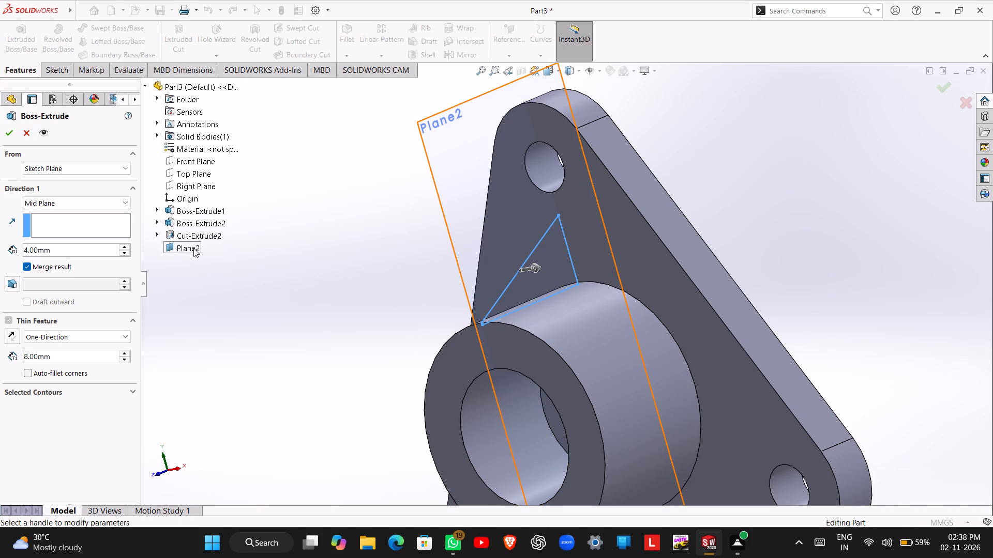
click(174, 249)
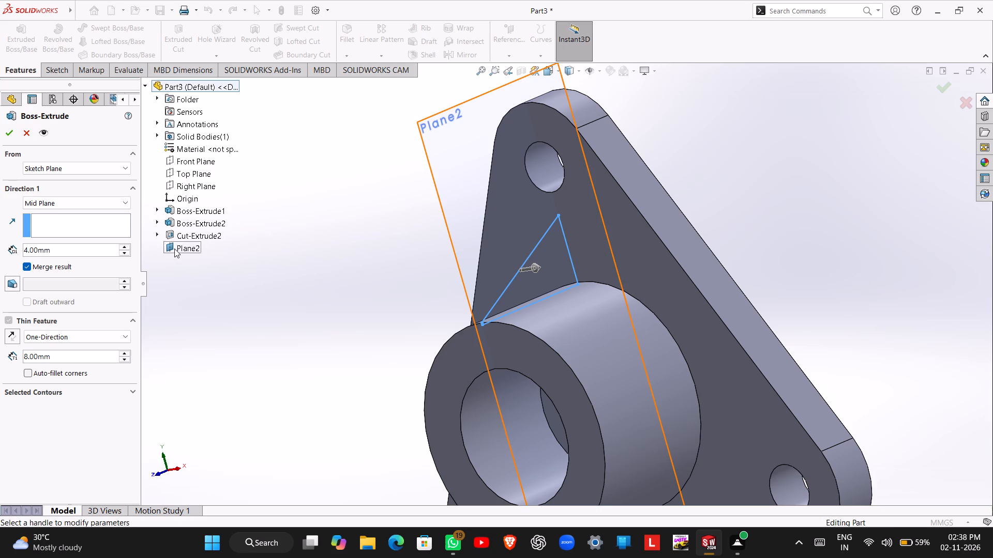
click(174, 249)
right_click(176, 244)
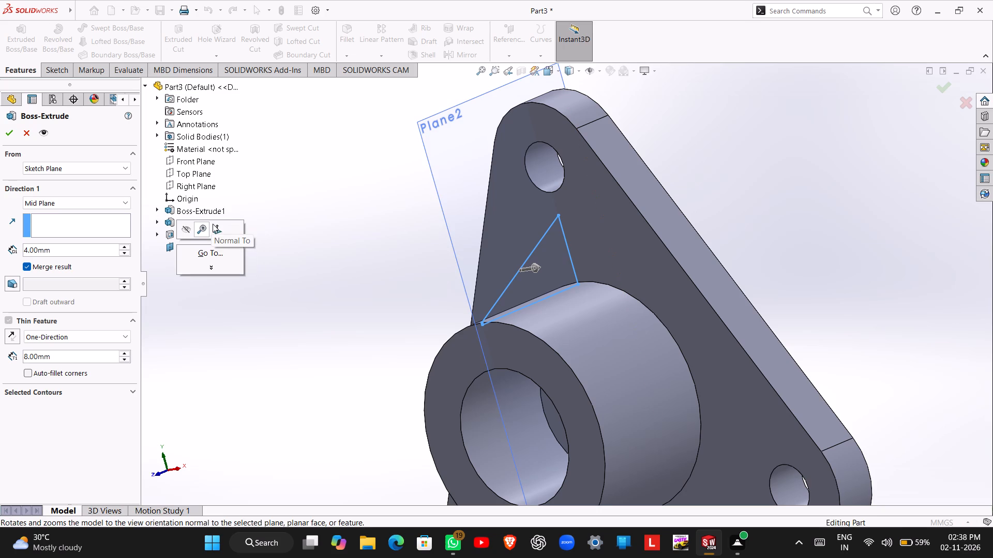
click(218, 229)
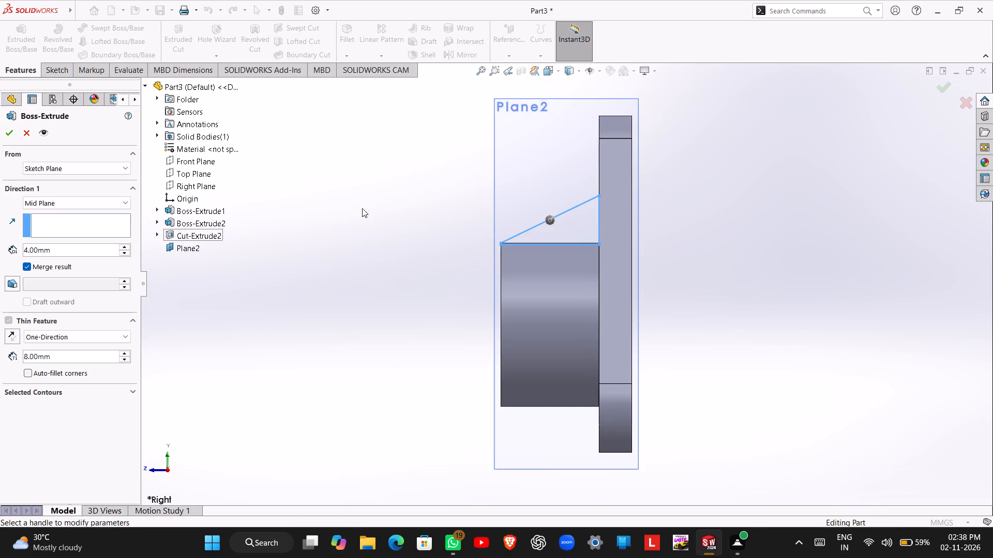
click(532, 223)
key(Escape)
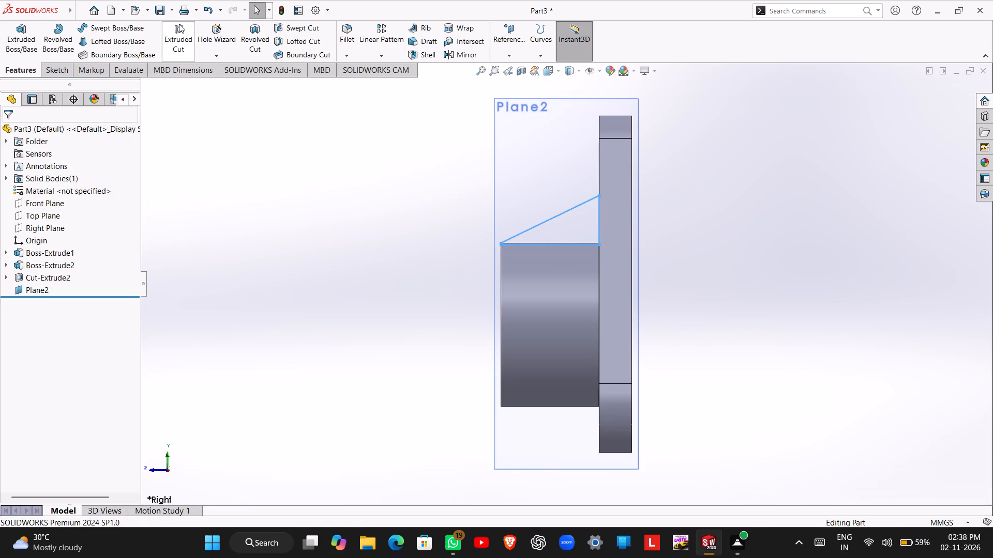
Close the gusset sketch with a 0.5 mm vertical line from the sloped line's lower end to the base line, and exit the sketch.
click(66, 68)
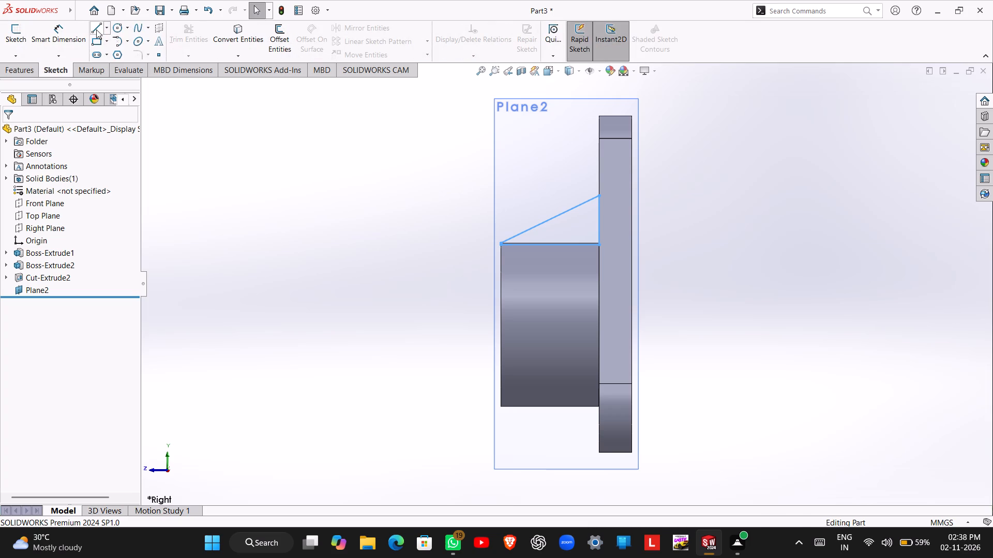
click(96, 29)
scroll(439, 118, down, 1)
scroll(530, 179, down, 3)
scroll(564, 267, down, 2)
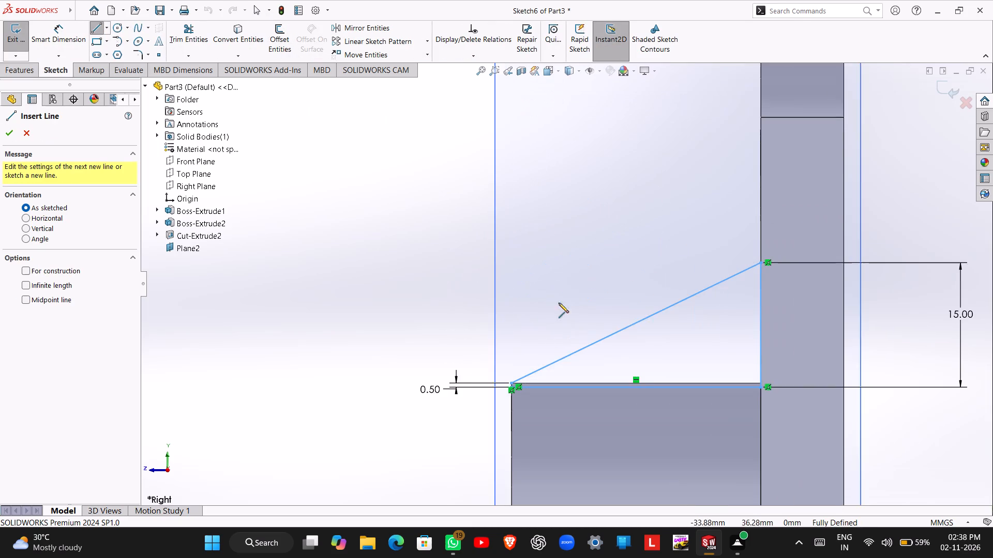
scroll(560, 433, down, 1)
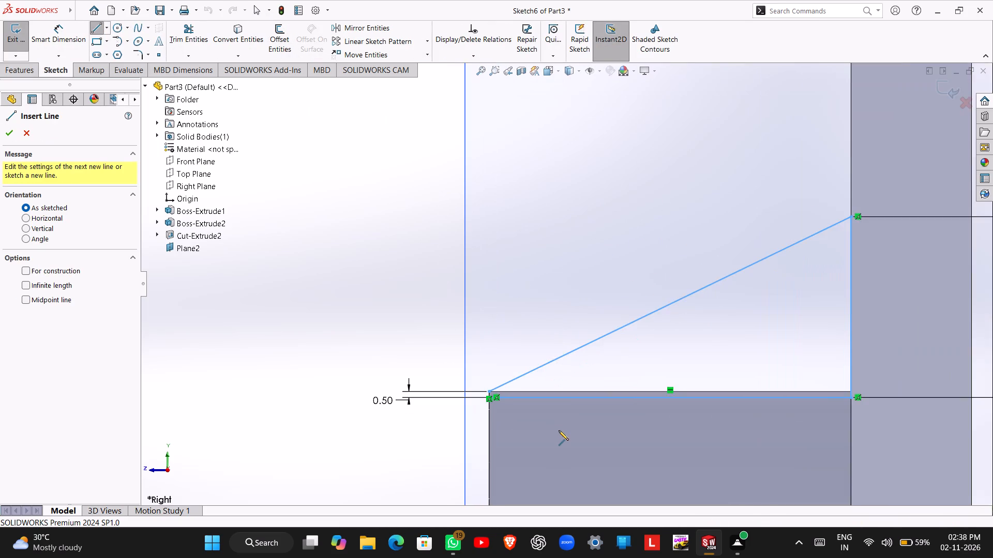
scroll(559, 430, down, 3)
scroll(529, 383, down, 4)
scroll(457, 368, down, 2)
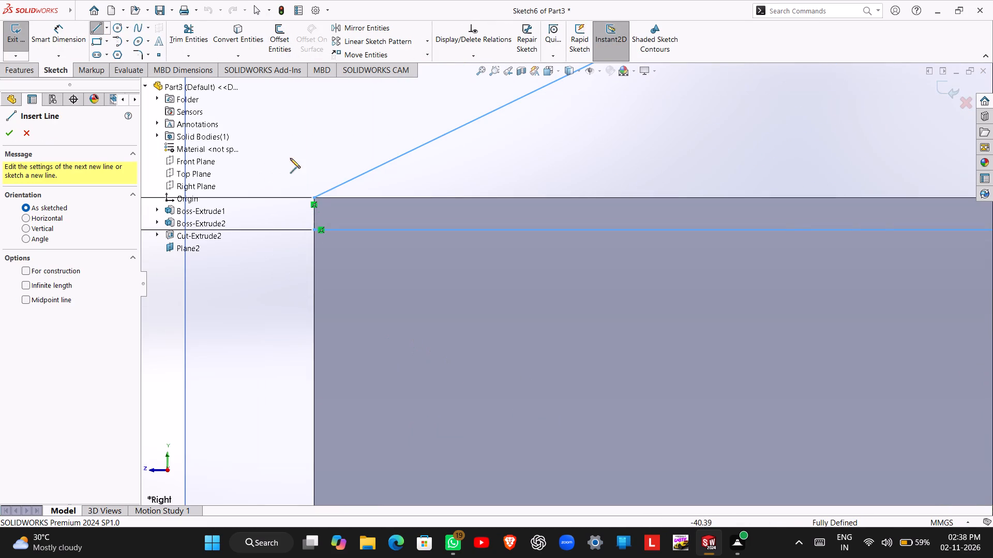
click(313, 196)
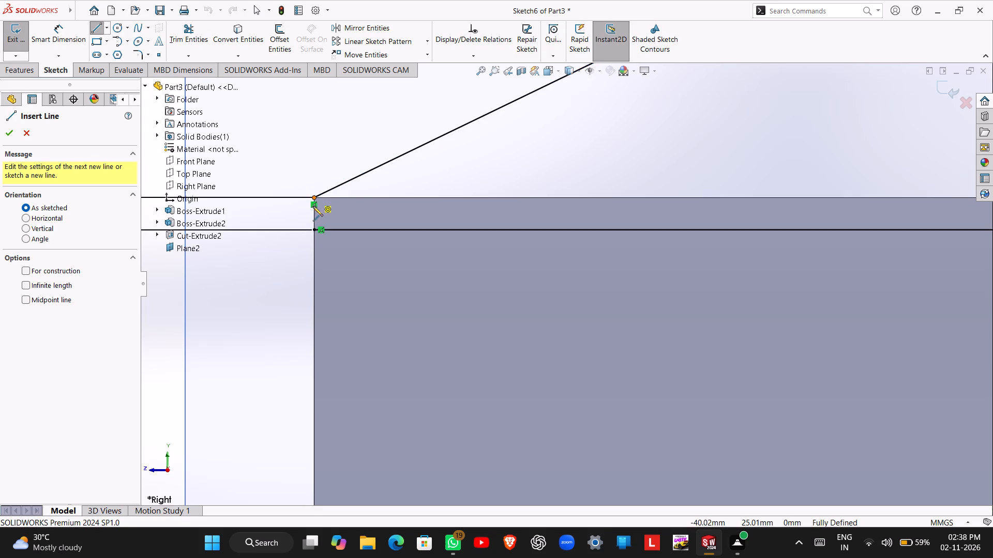
click(314, 229)
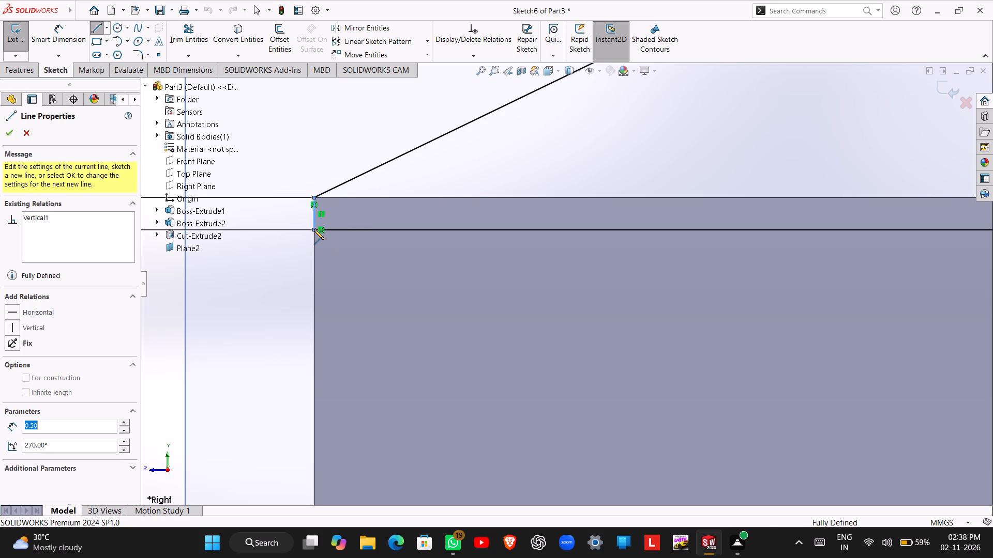
click(5, 136)
click(15, 128)
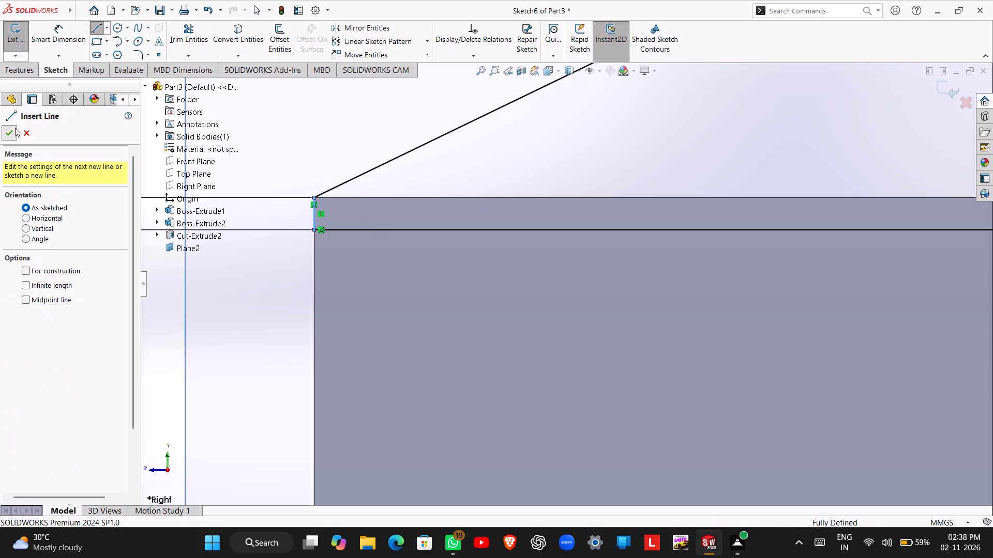
scroll(227, 219, up, 8)
scroll(456, 278, up, 2)
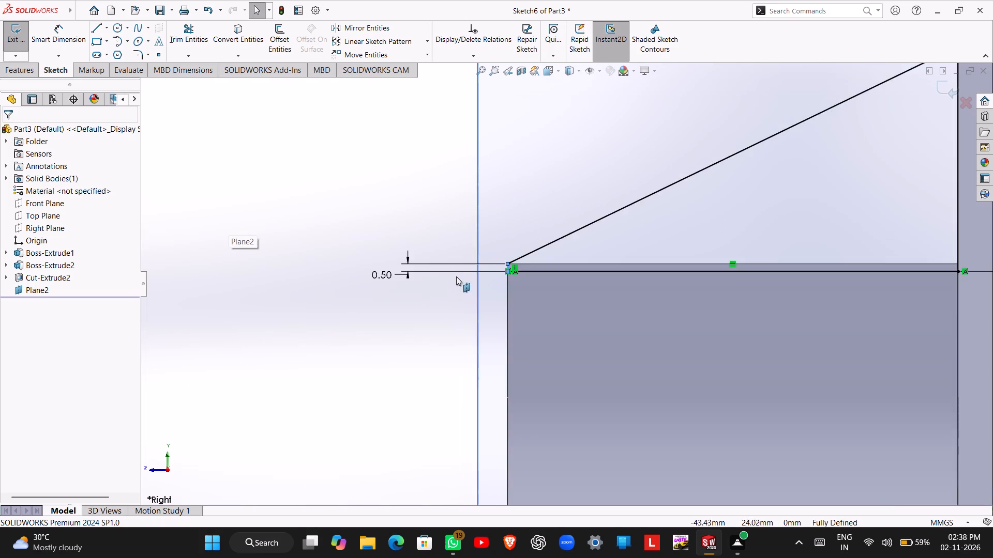
click(8, 28)
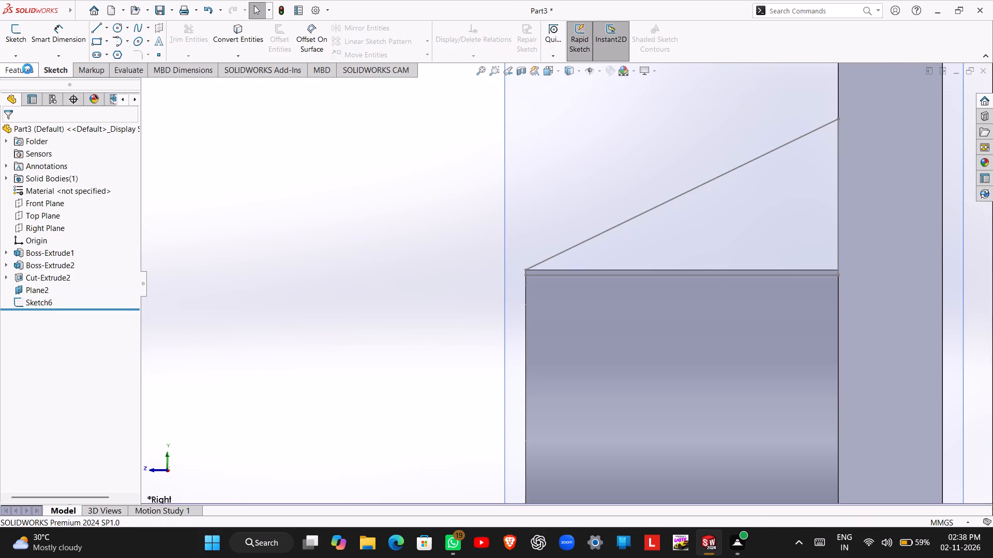
Extrude the closed triangular gusset sketch as a Mid Plane boss 8 mm deep, merged with the flange body.
click(23, 67)
click(21, 46)
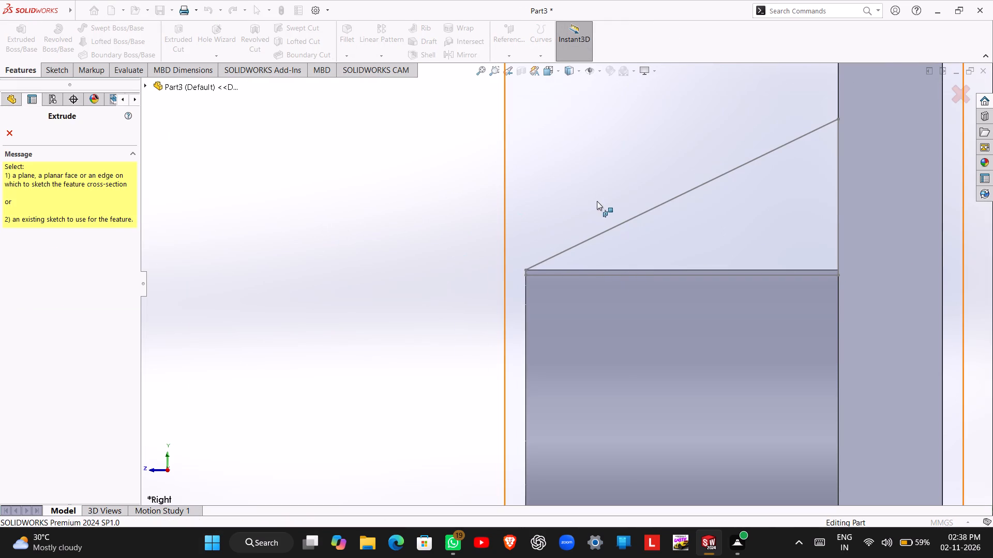
click(605, 231)
middle_click(611, 265)
scroll(611, 265, up, 4)
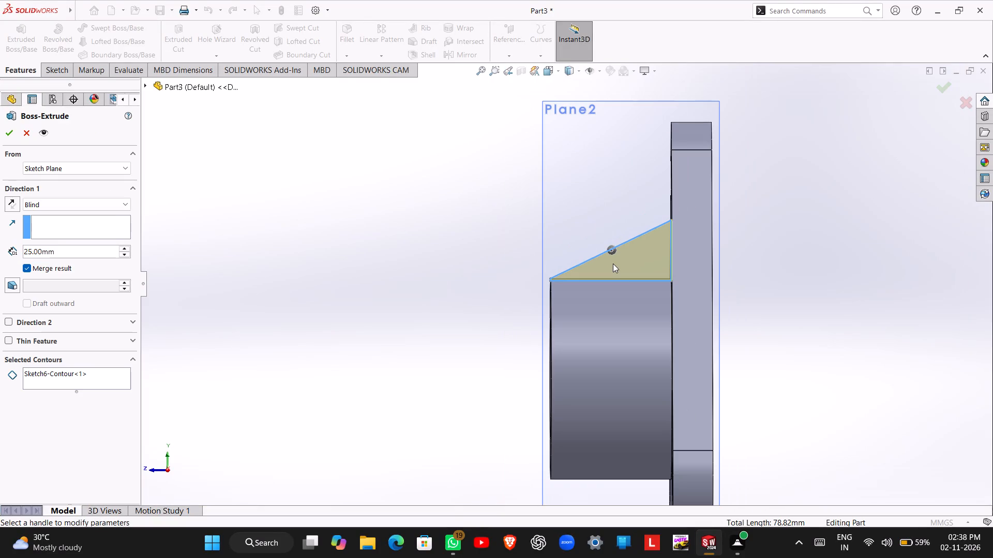
middle_drag(613, 262, 707, 244)
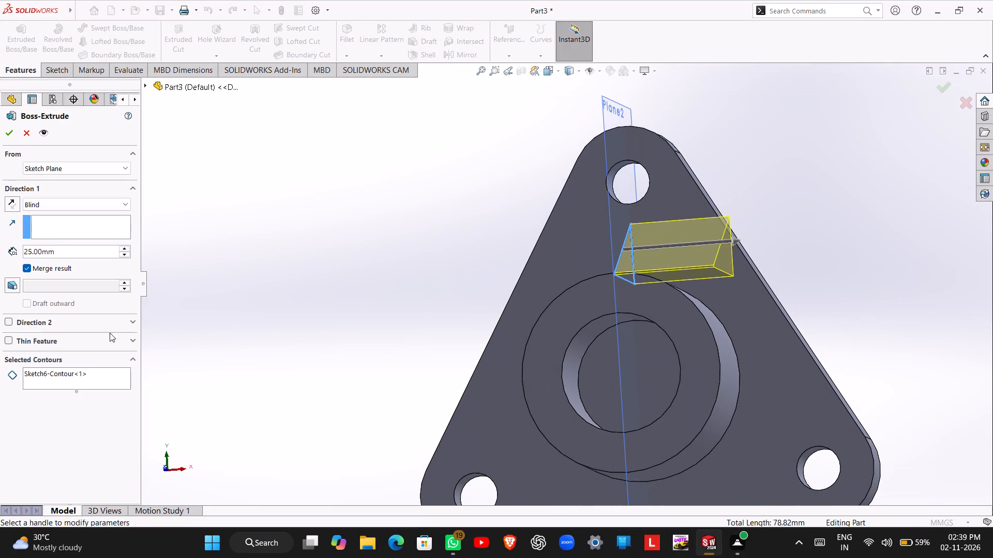
click(78, 199)
click(71, 272)
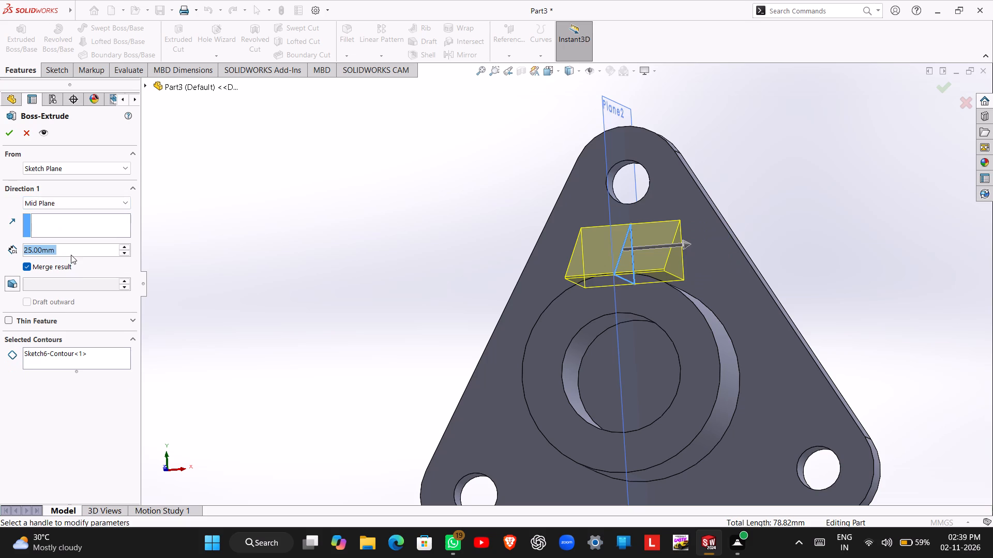
key(8)
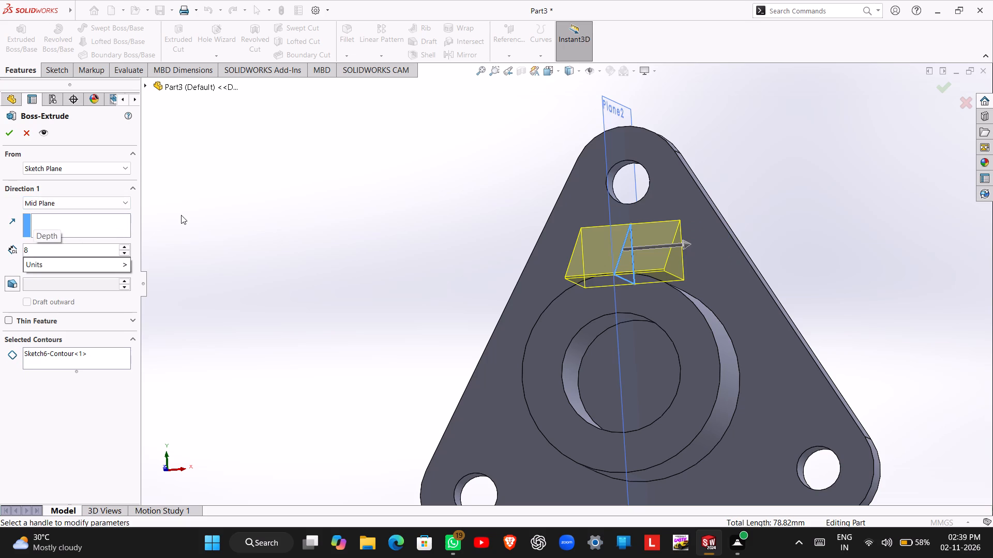
key(Return)
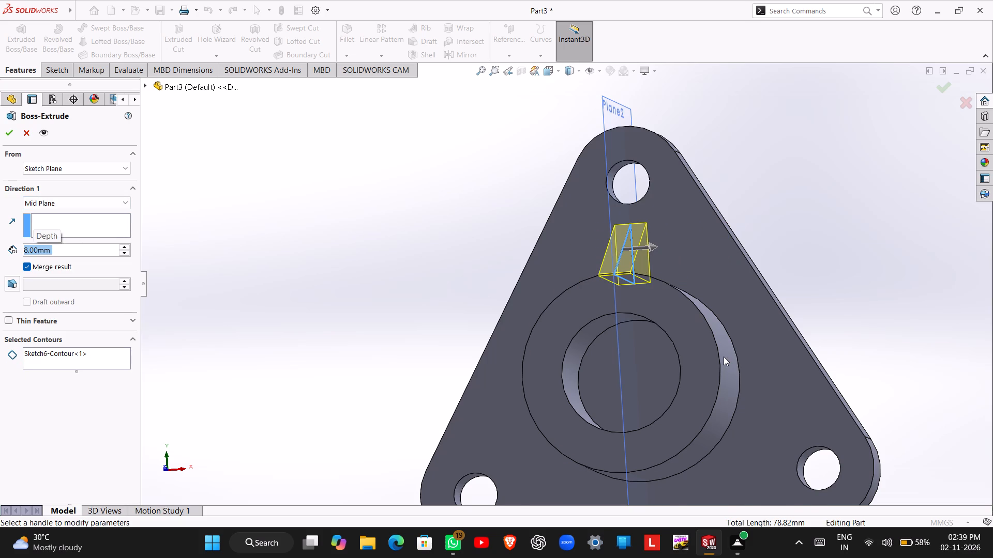
scroll(724, 357, up, 2)
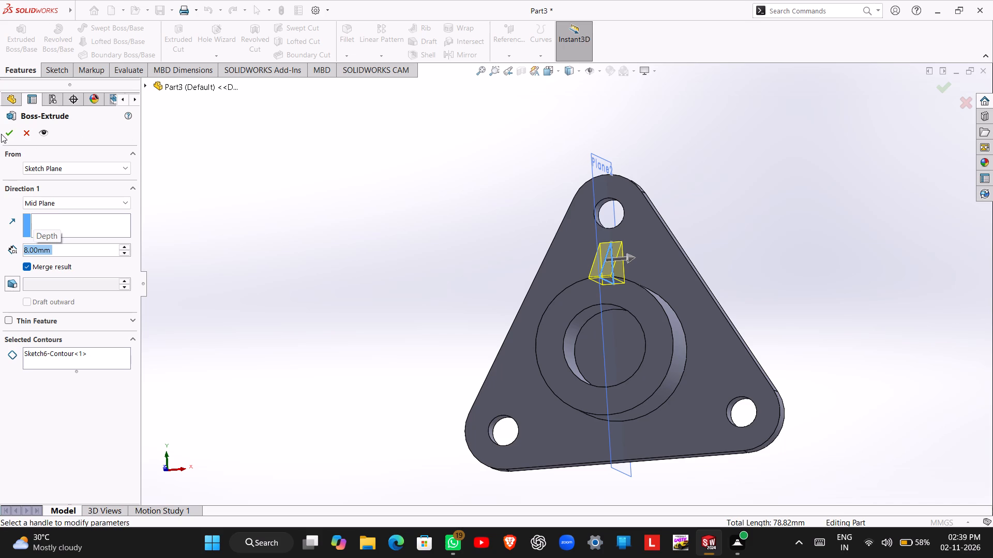
click(6, 133)
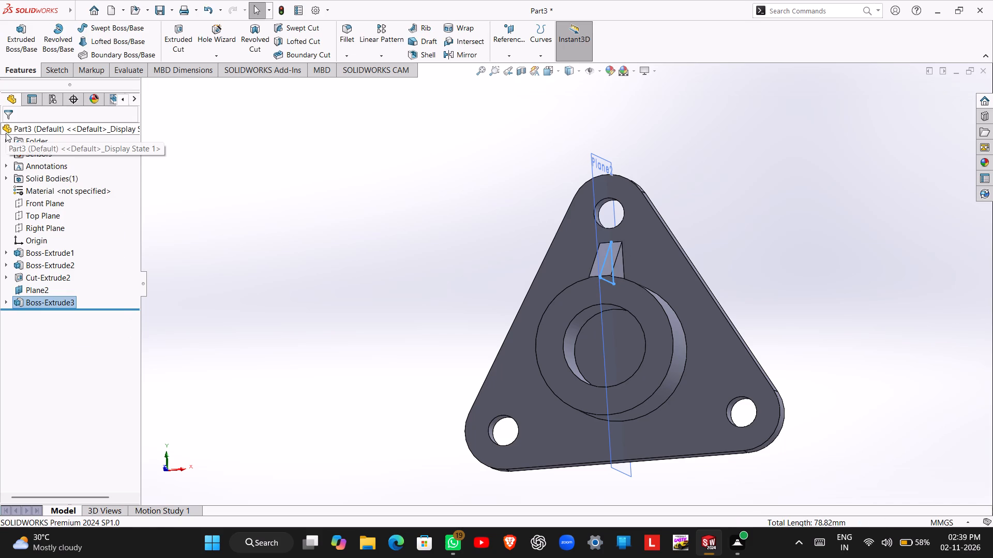
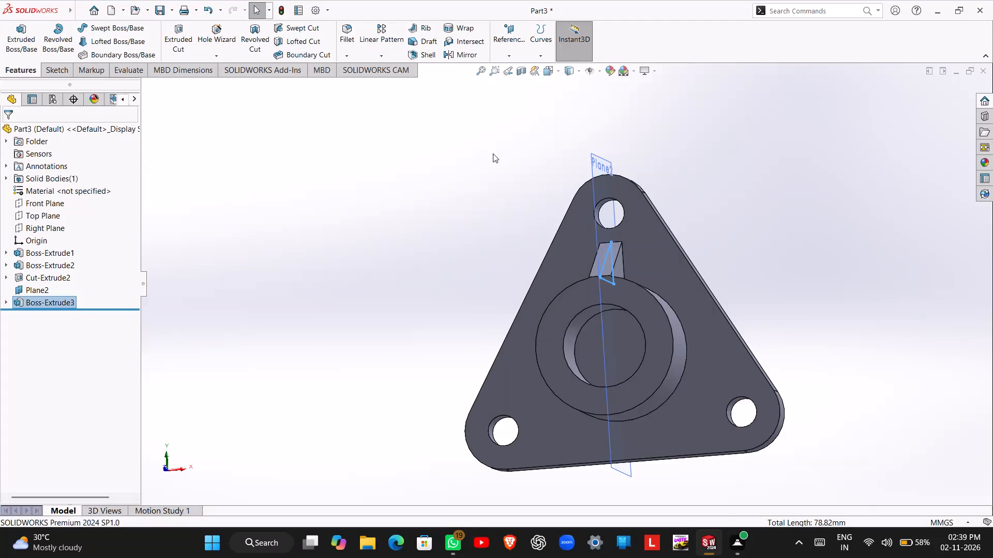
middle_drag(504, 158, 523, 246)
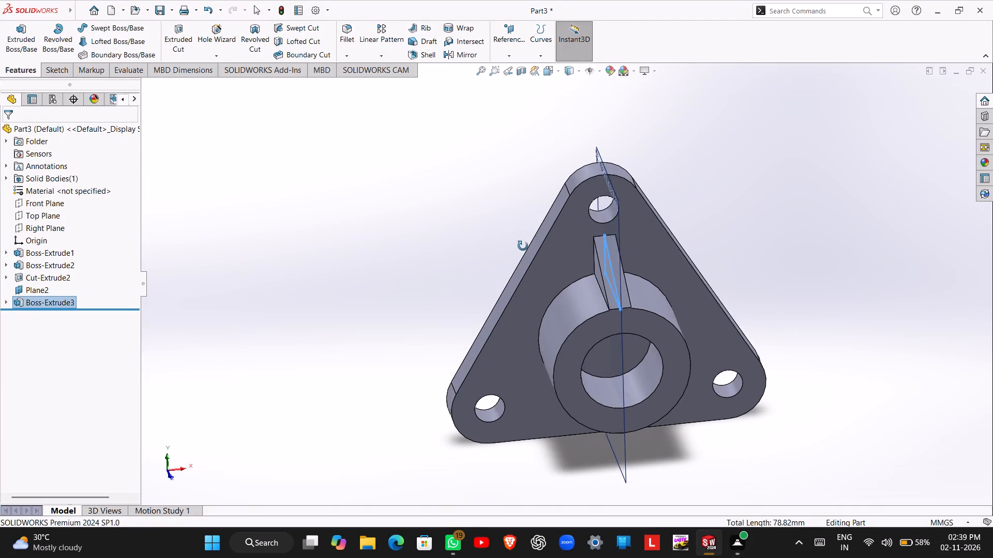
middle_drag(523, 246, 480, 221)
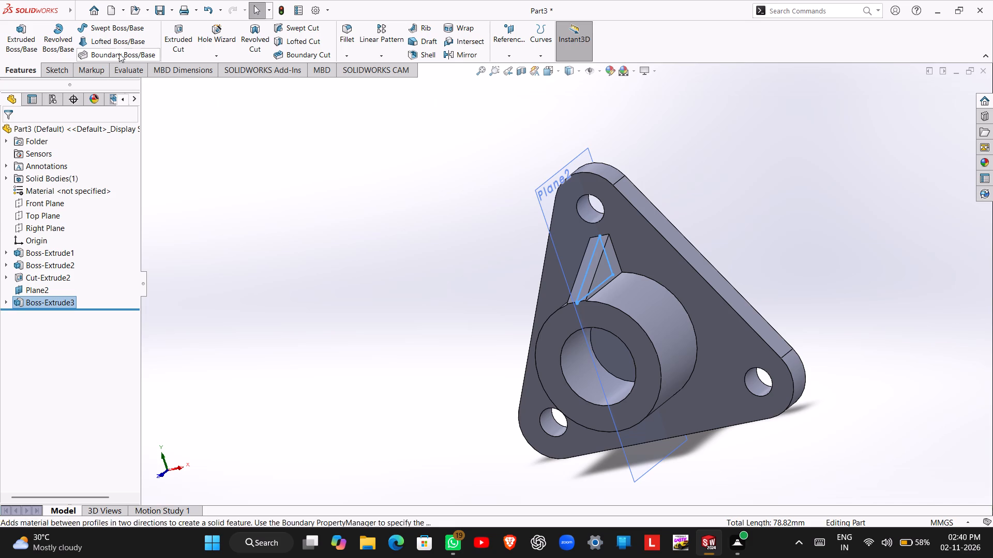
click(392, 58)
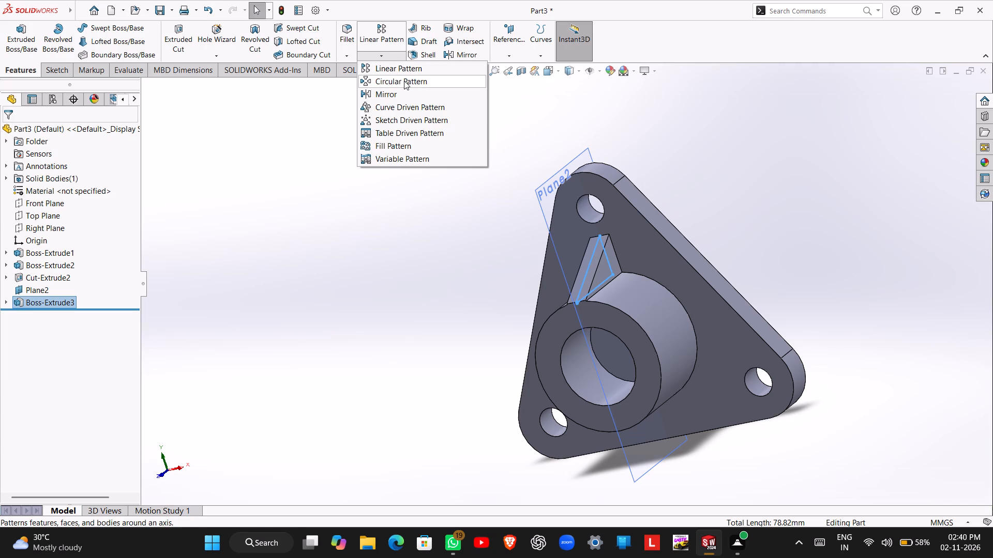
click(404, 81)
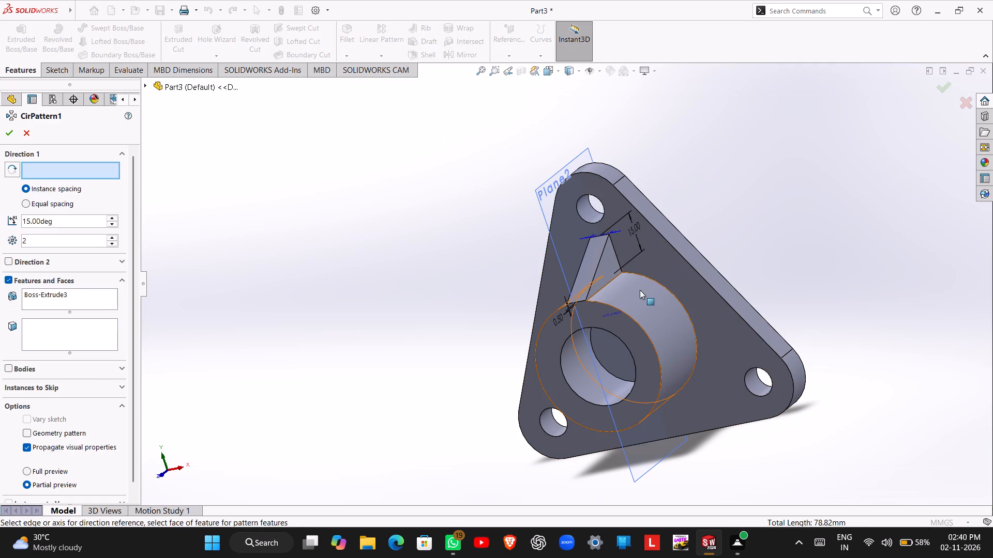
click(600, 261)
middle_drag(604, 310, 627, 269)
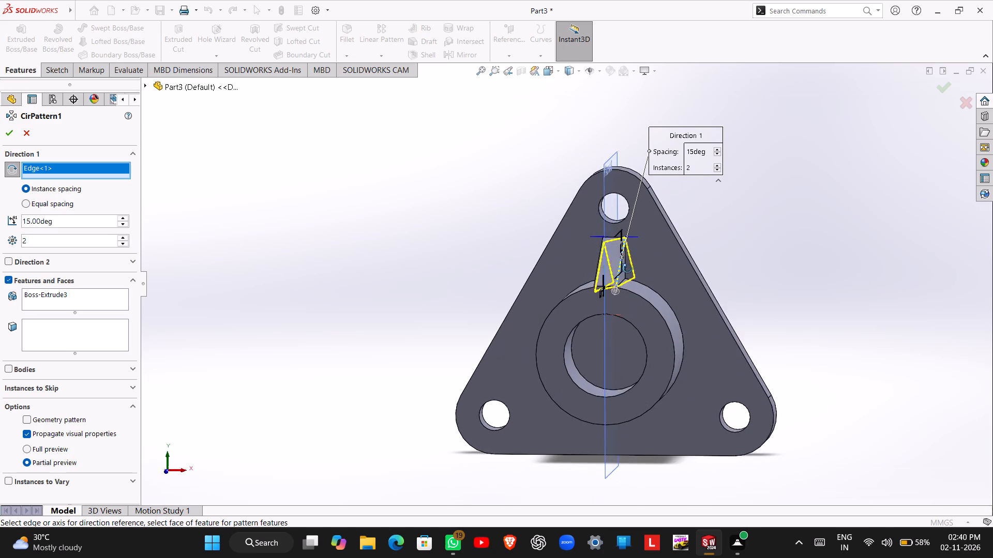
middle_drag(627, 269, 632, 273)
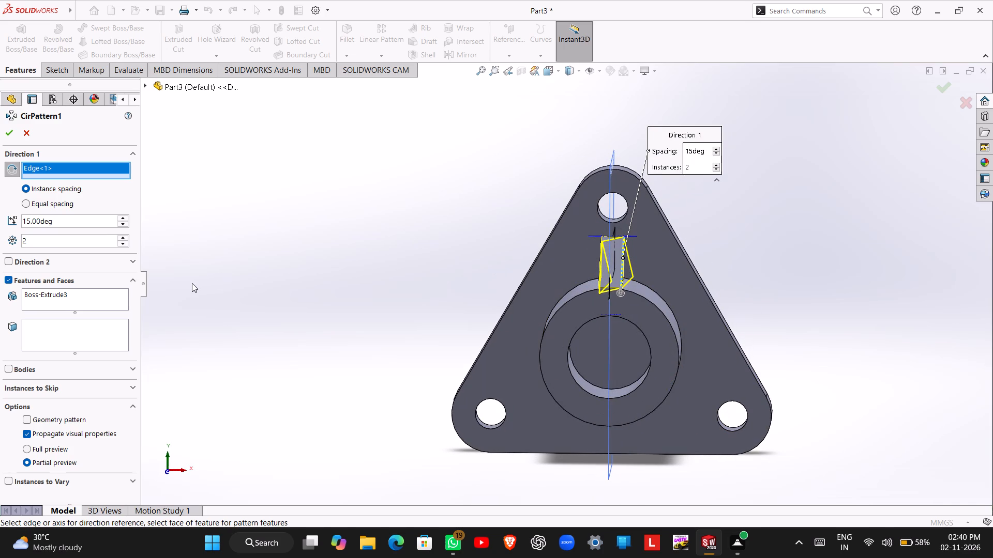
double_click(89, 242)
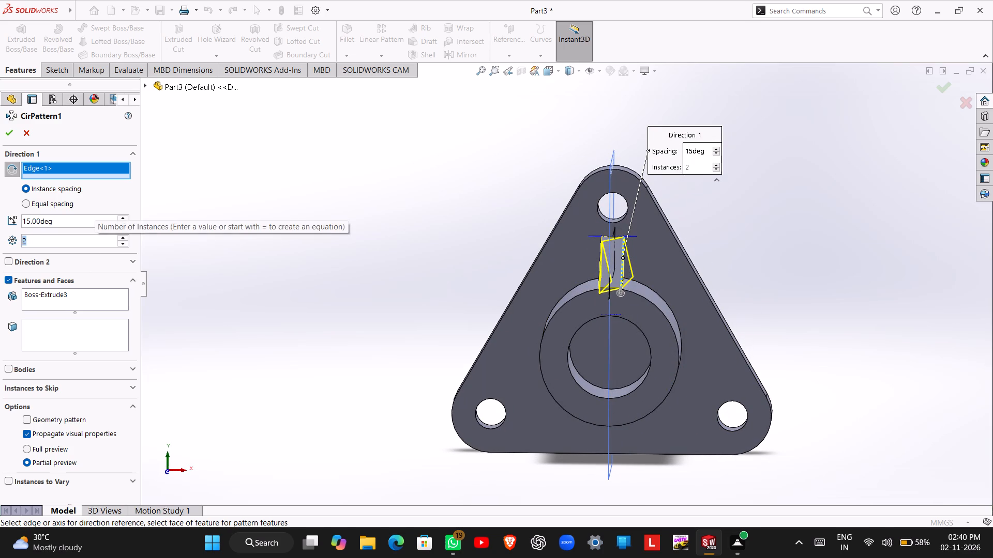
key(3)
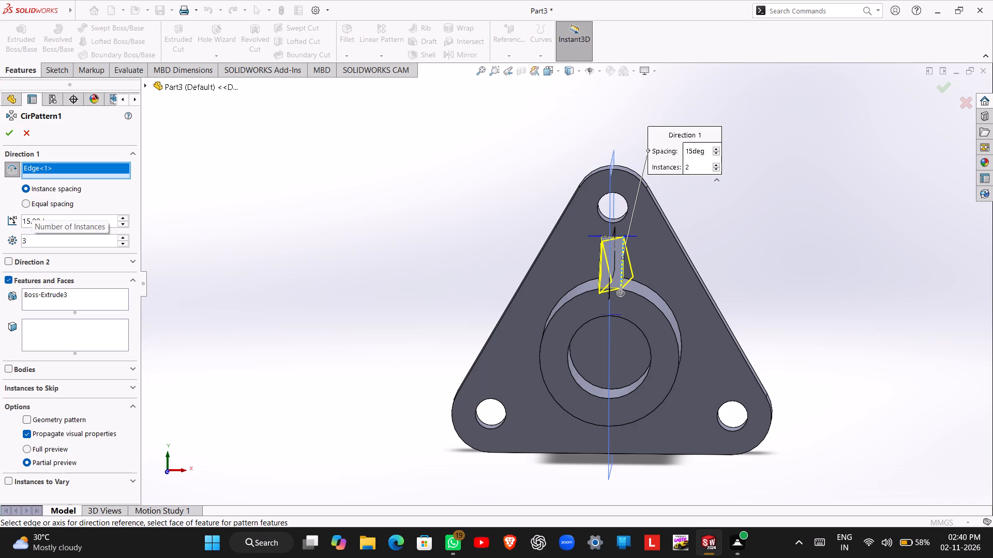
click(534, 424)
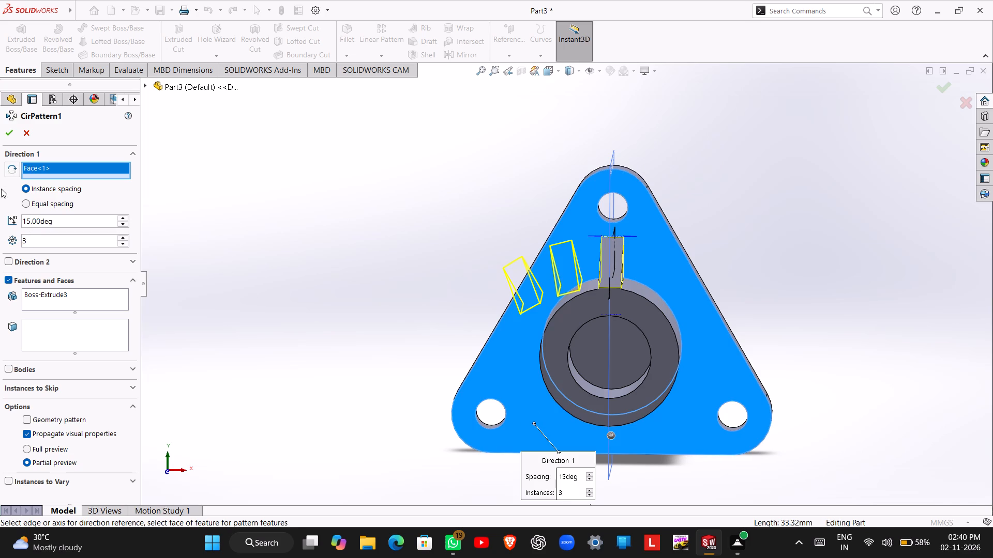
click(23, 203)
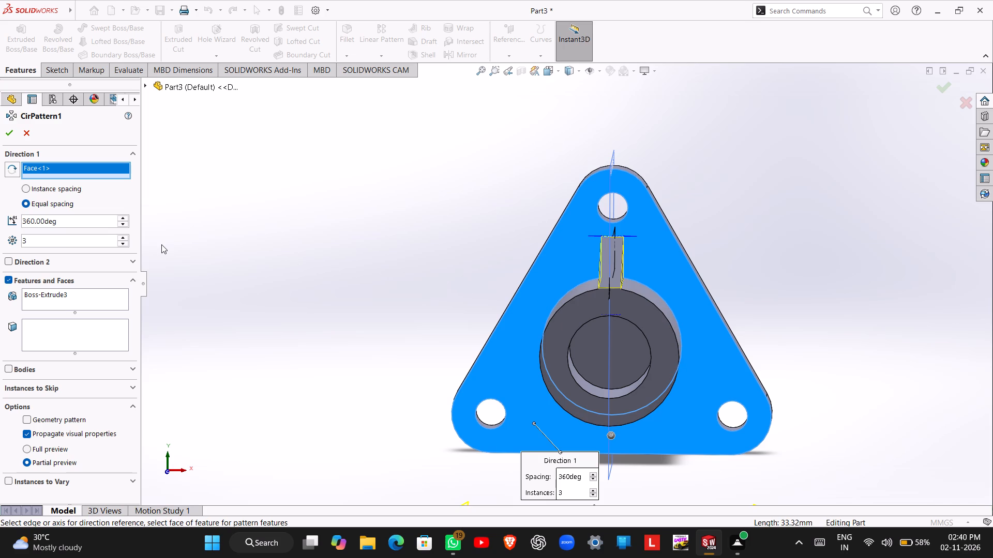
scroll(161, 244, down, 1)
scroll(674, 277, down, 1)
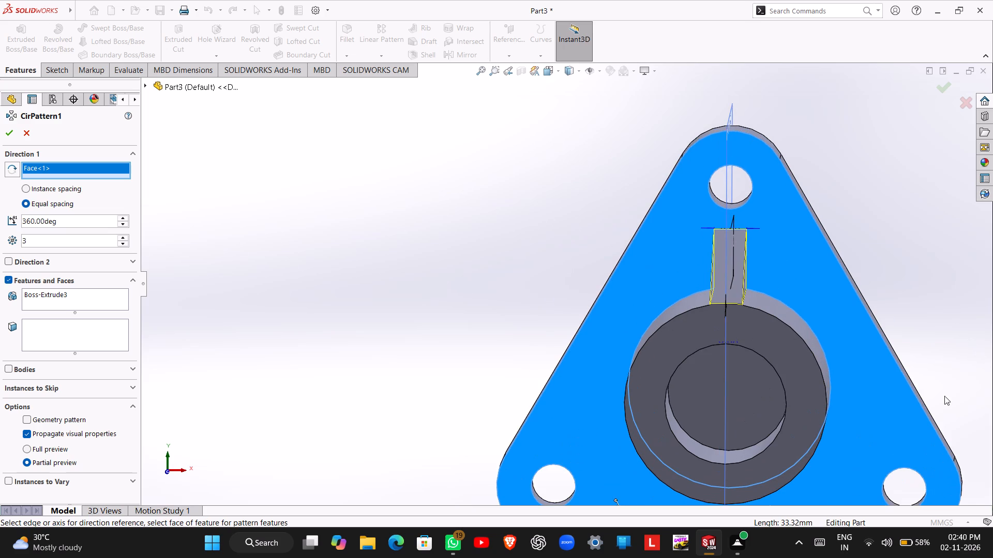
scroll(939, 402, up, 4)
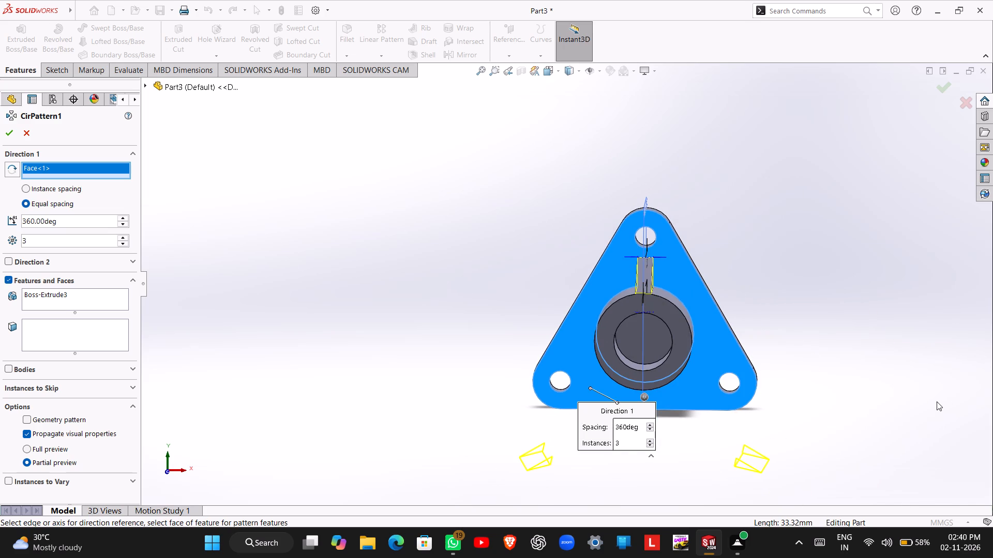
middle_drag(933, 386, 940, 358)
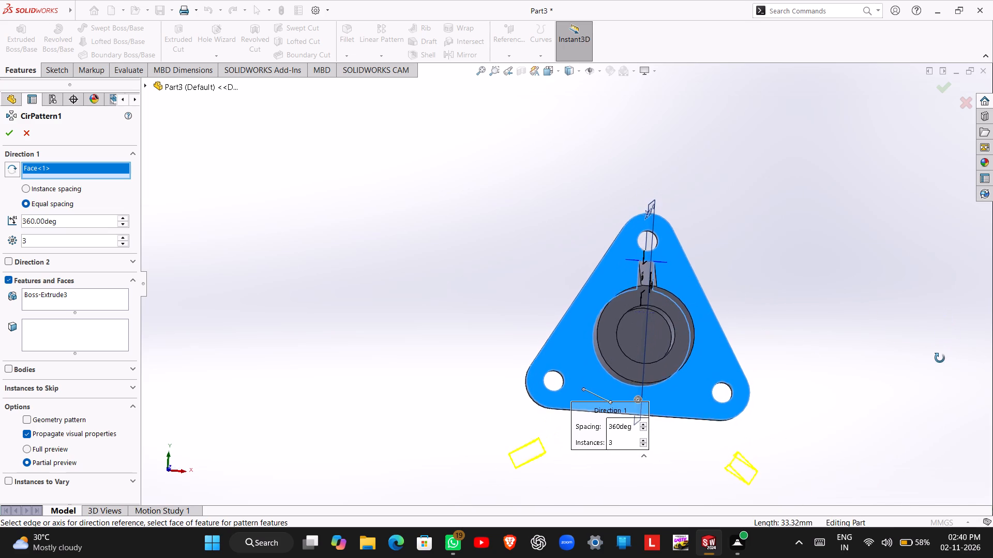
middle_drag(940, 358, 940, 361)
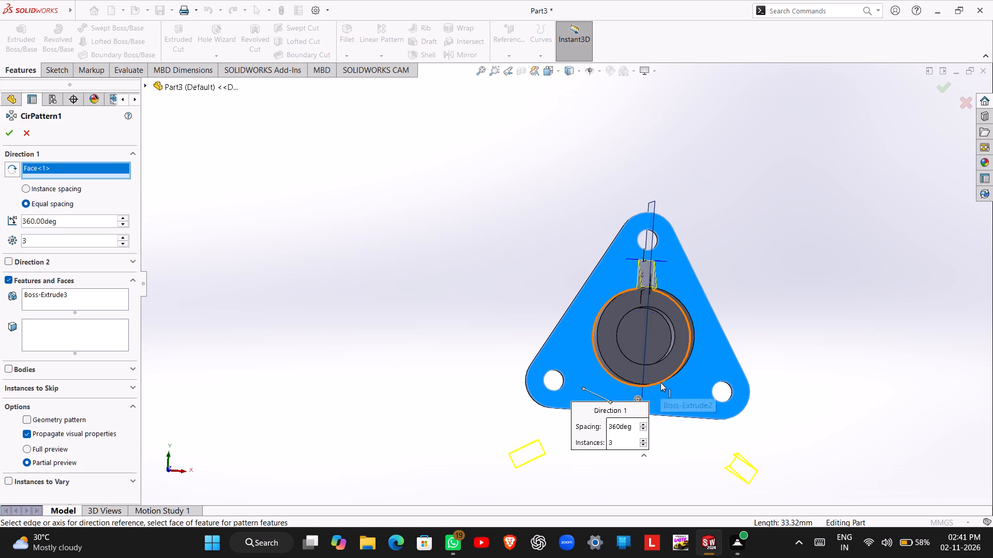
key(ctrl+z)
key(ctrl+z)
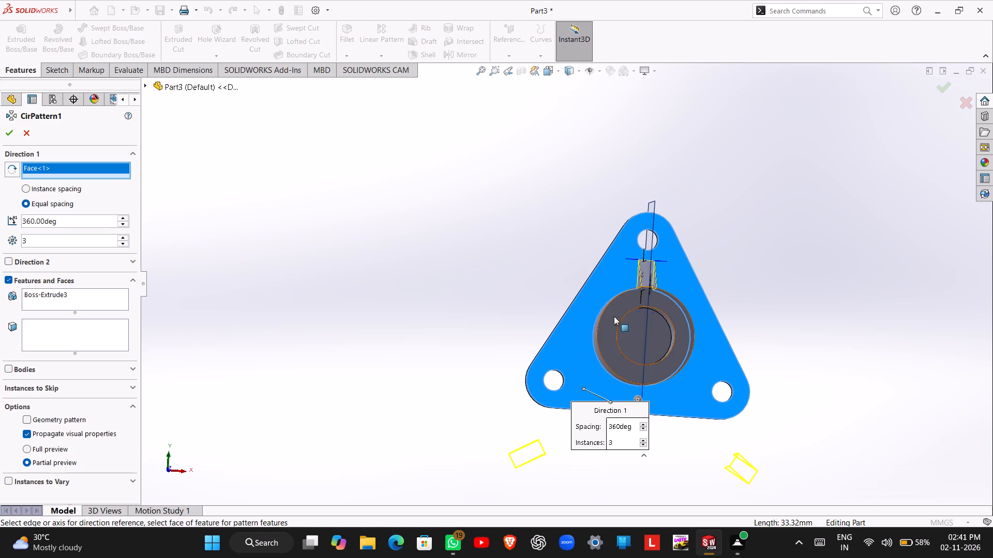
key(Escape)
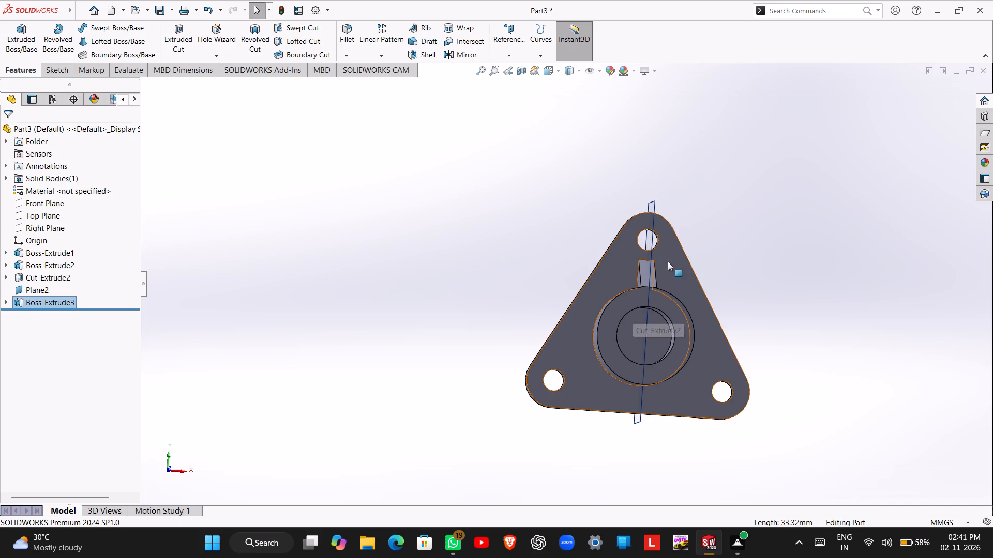
Circular-pattern the gusset about the boss's circular edge with 3 equally spaced instances over 360 degrees.
click(389, 53)
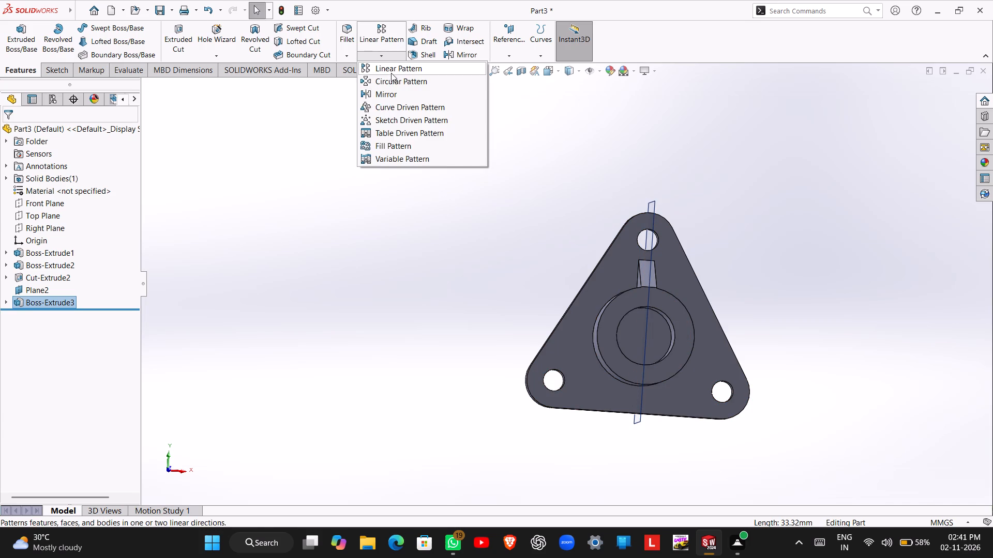
click(393, 80)
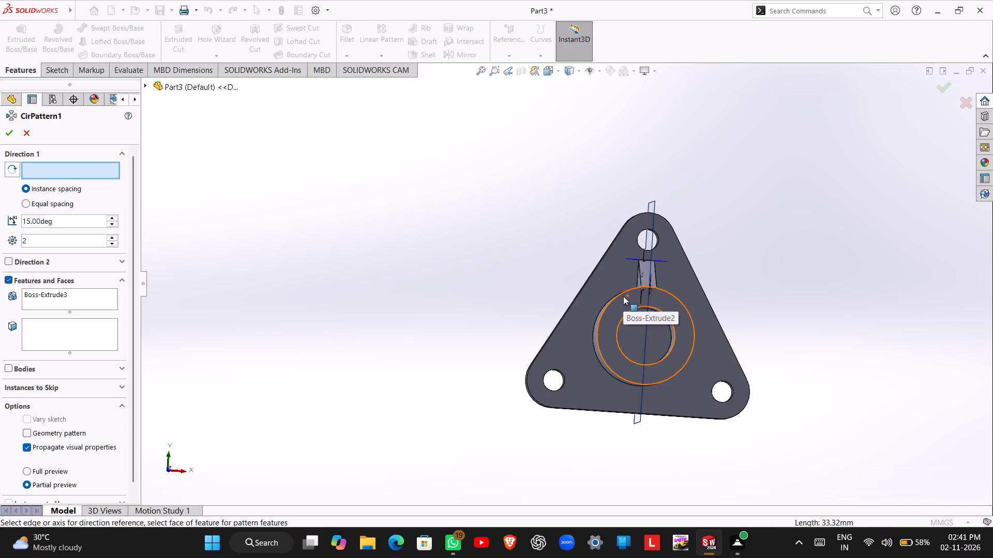
click(620, 293)
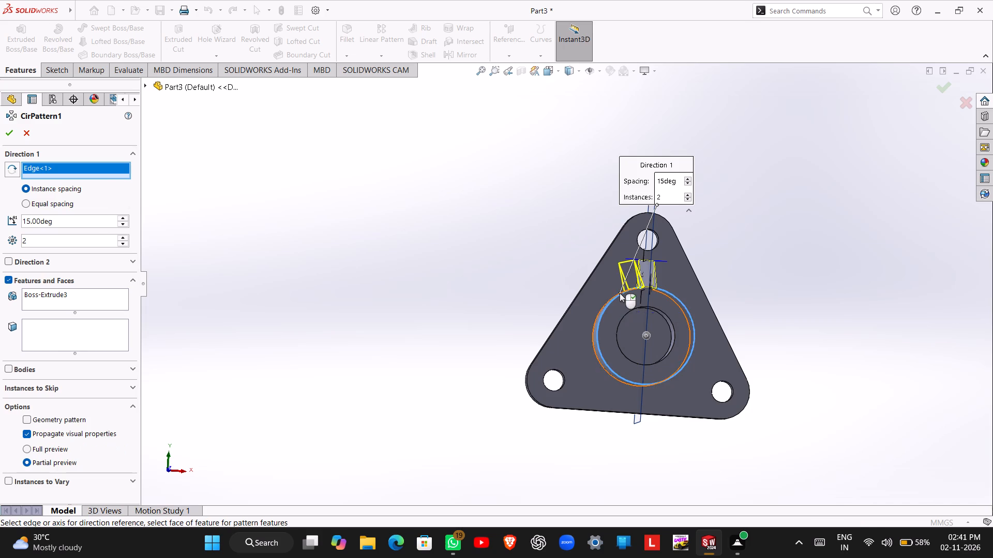
click(79, 244)
double_click(79, 244)
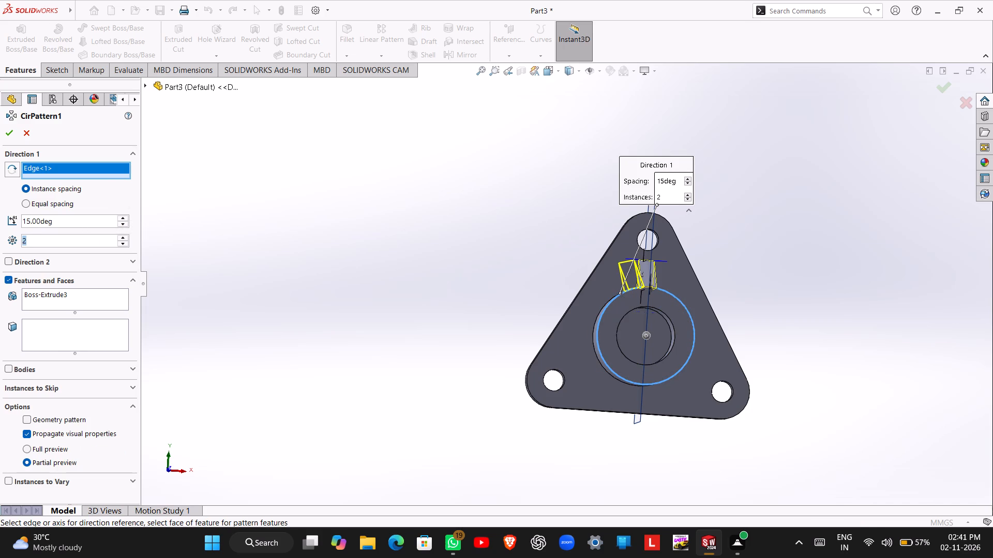
key(3)
click(32, 205)
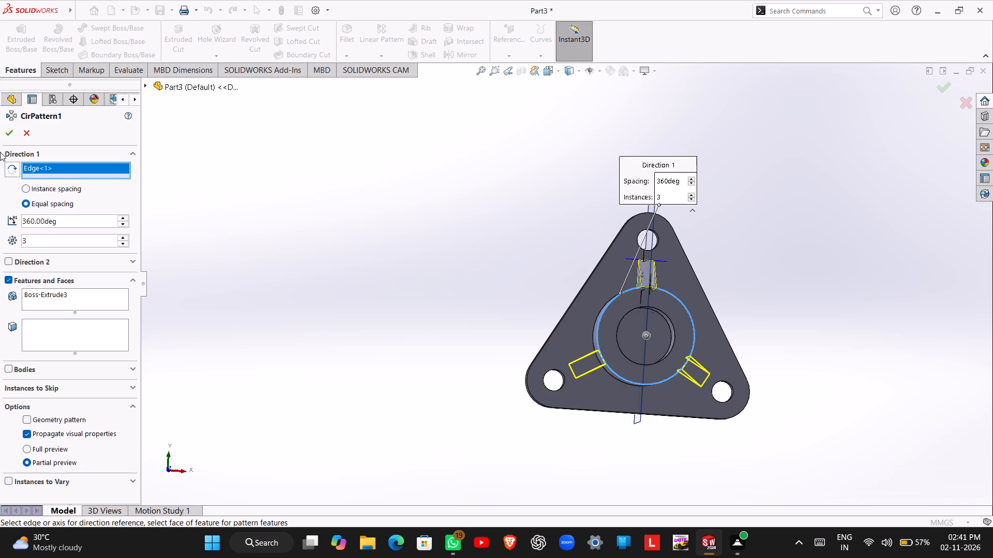
click(10, 130)
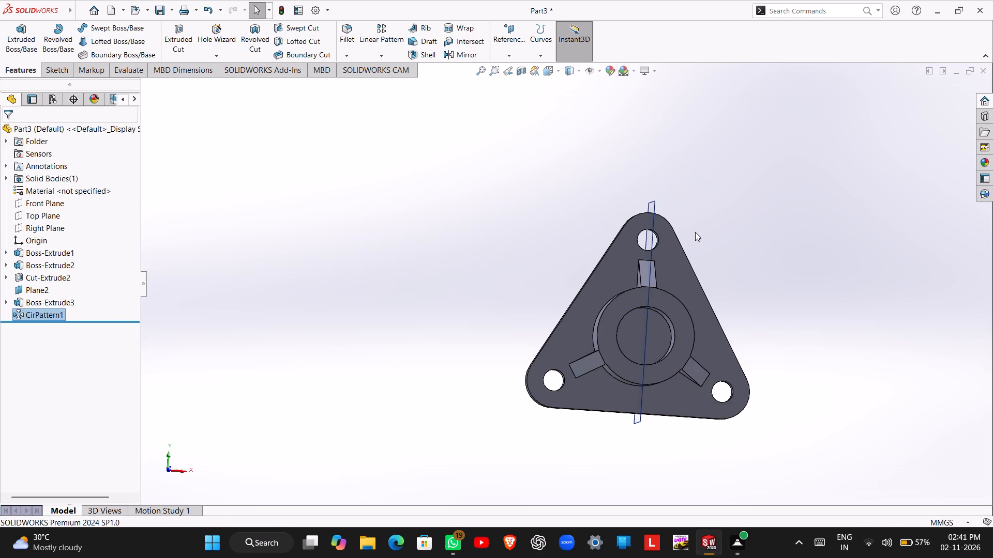
Hide the reference plane Plane2.
middle_drag(695, 232, 684, 238)
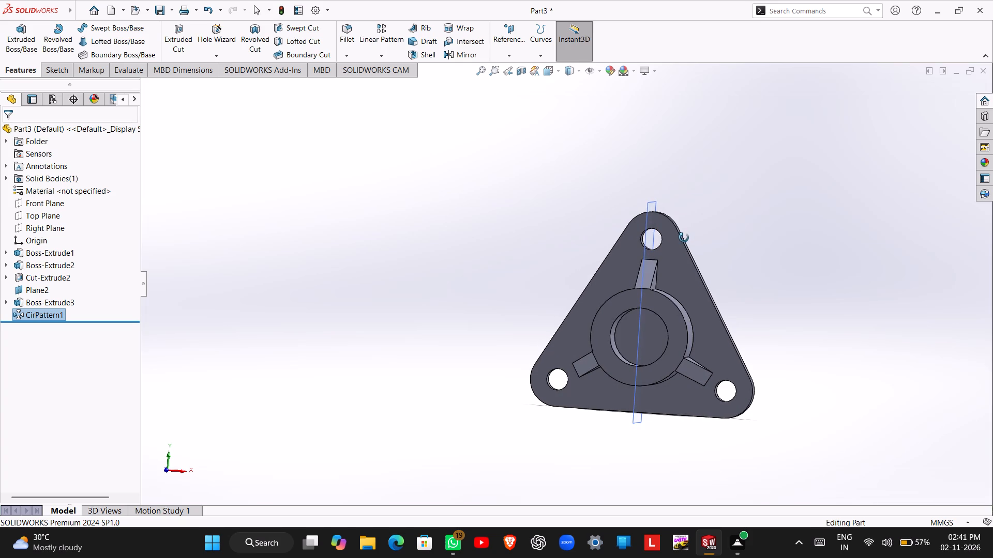
middle_drag(684, 238, 678, 240)
key(space)
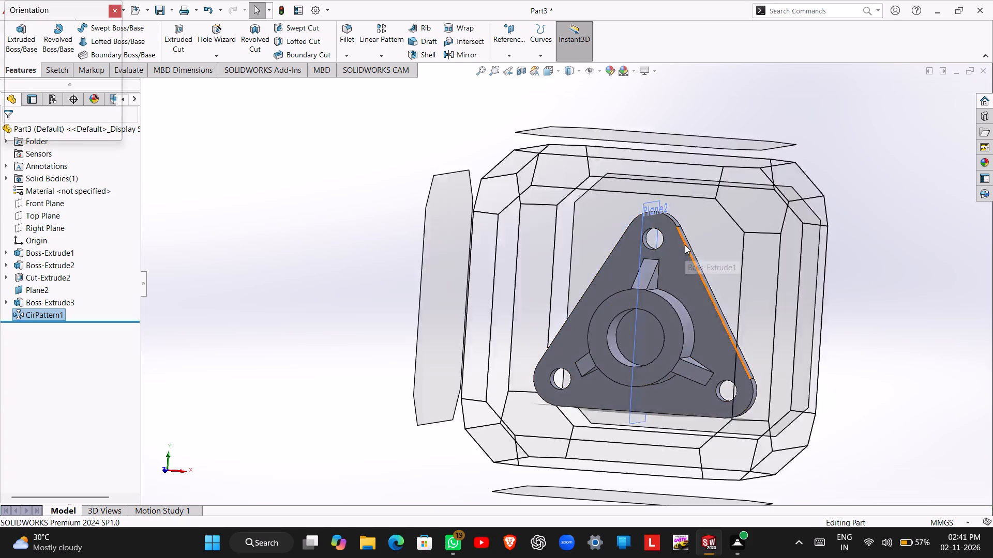
click(462, 337)
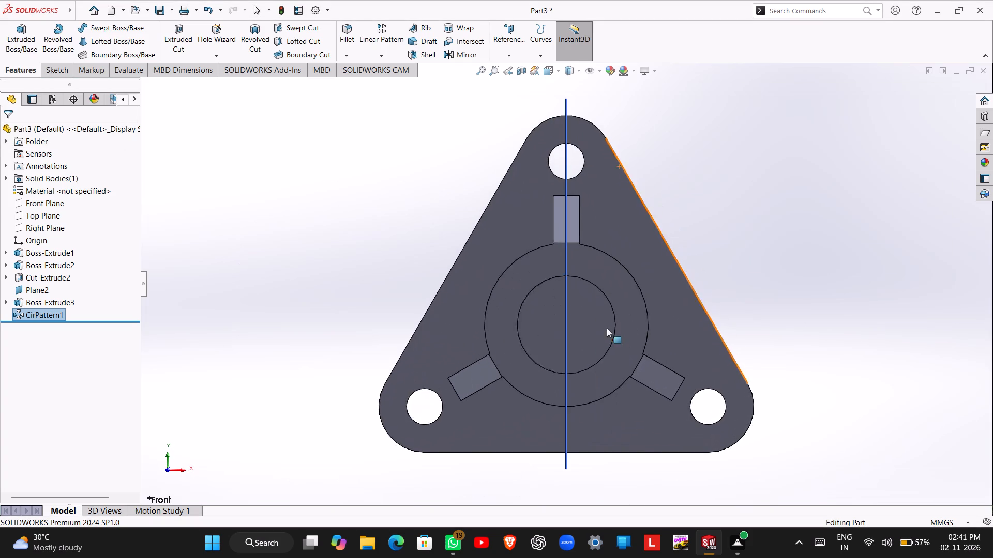
scroll(607, 328, up, 1)
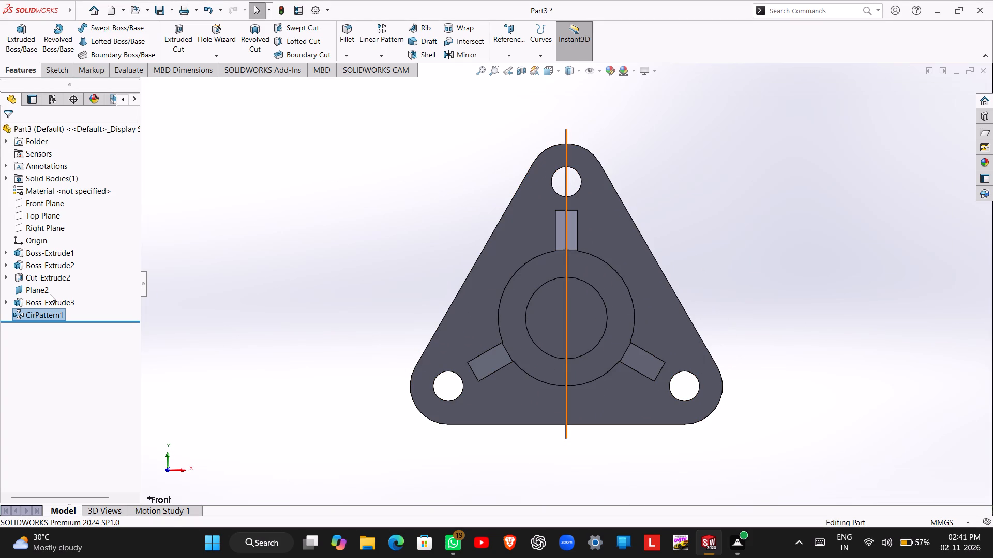
right_click(50, 294)
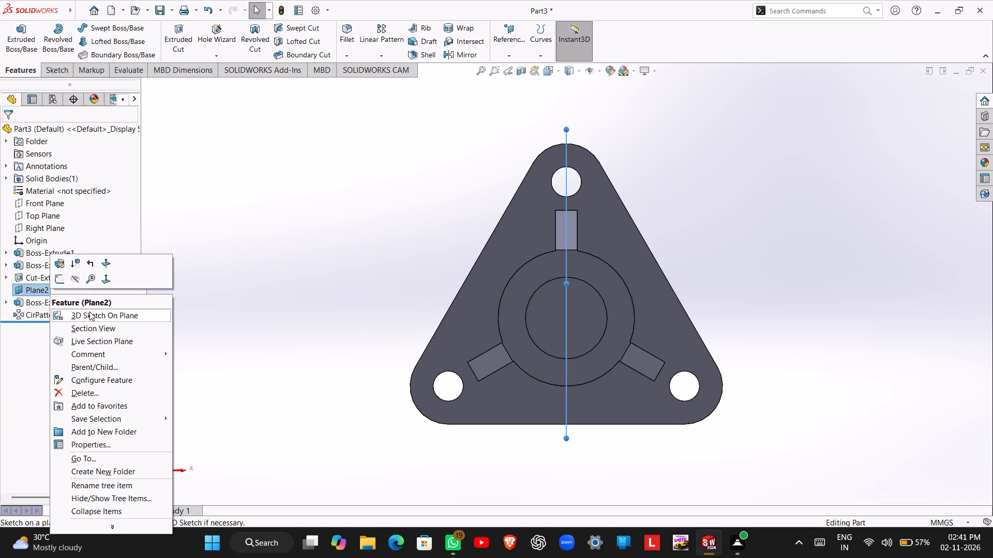
click(76, 281)
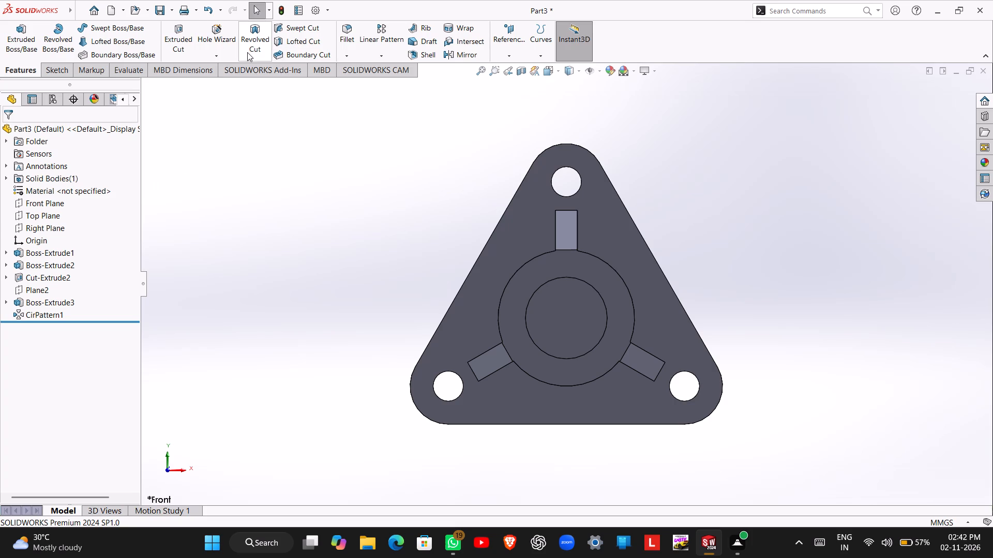
Start a 3 mm fillet on the boss-base arc between the top and lower-right gussets, plus both gussets' facing edges along the boss and flange.
click(343, 43)
middle_drag(638, 177, 574, 206)
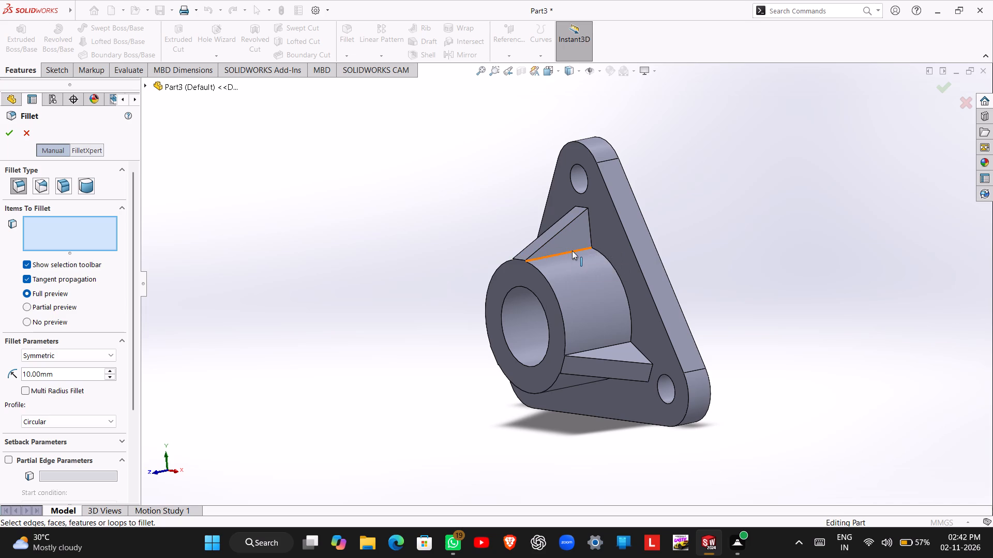
click(572, 251)
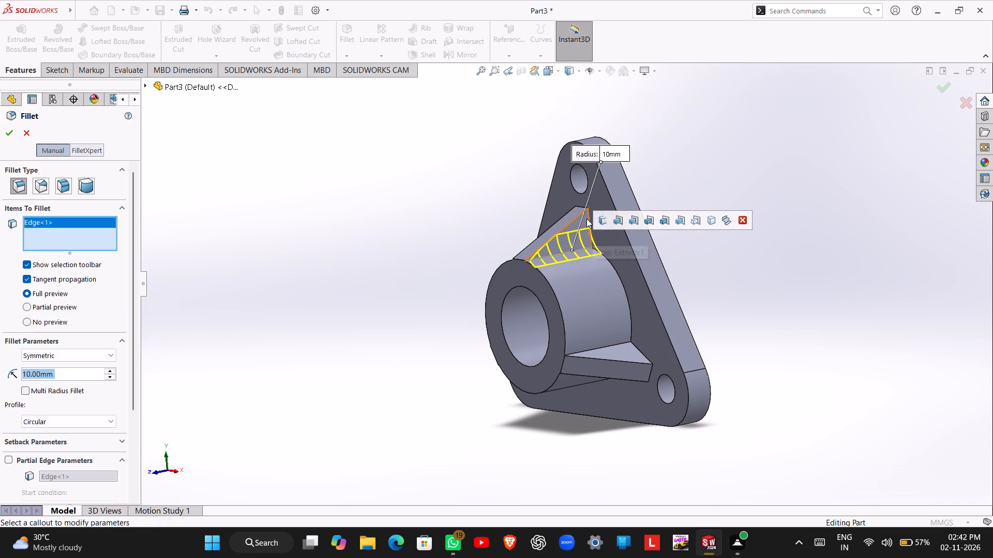
click(589, 212)
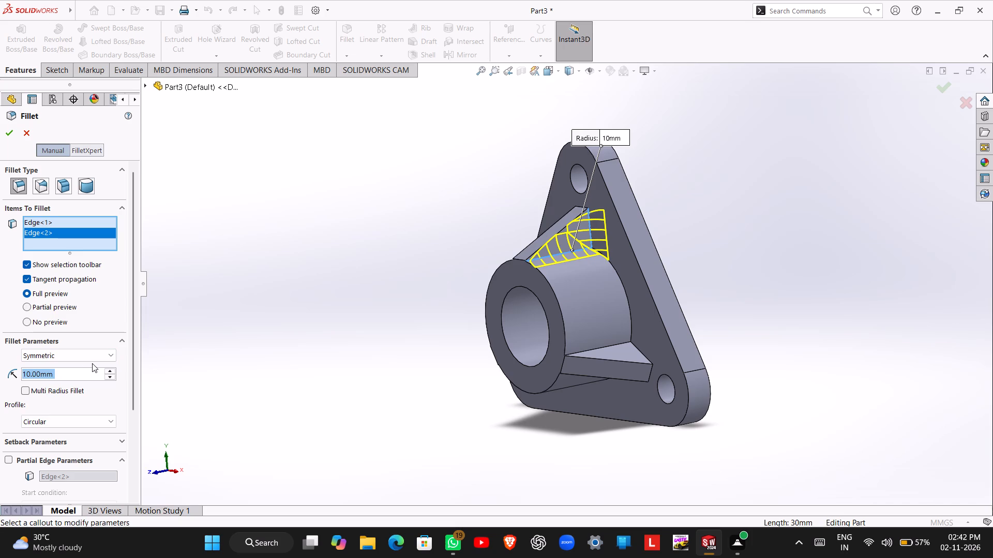
key(3)
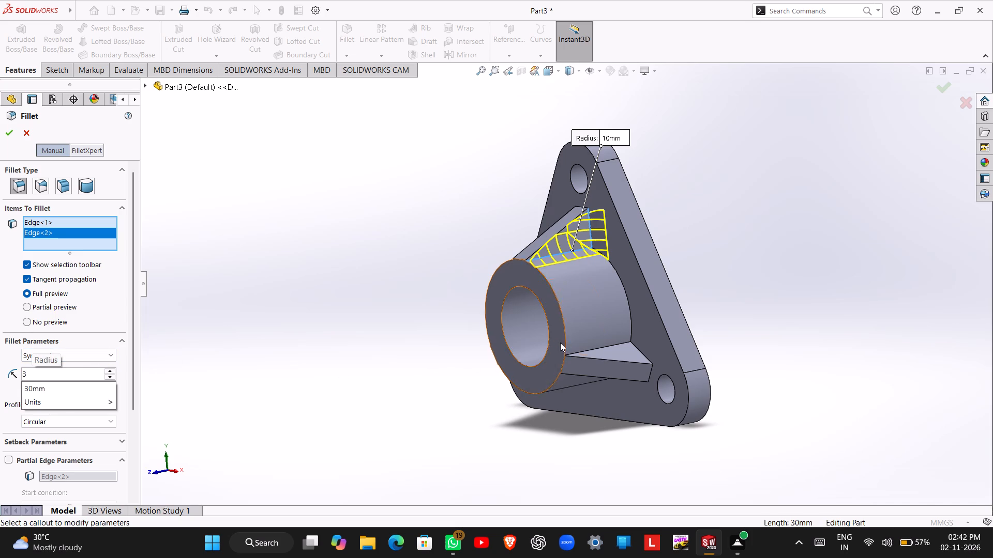
click(625, 290)
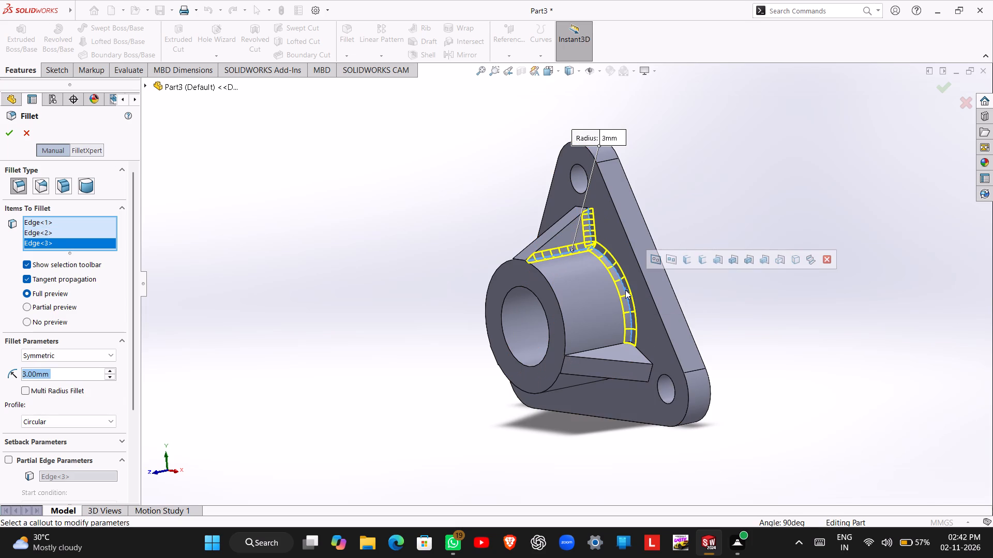
click(603, 346)
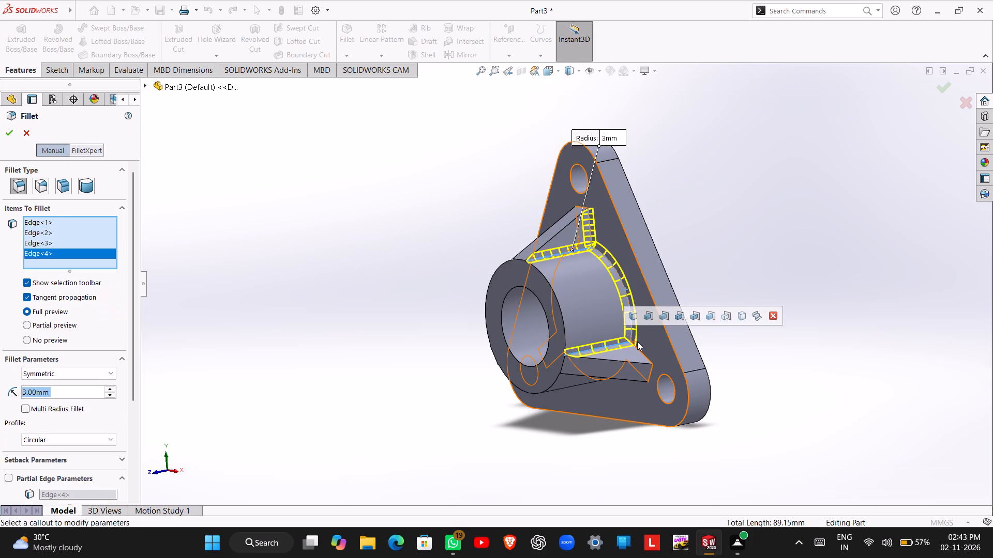
click(638, 347)
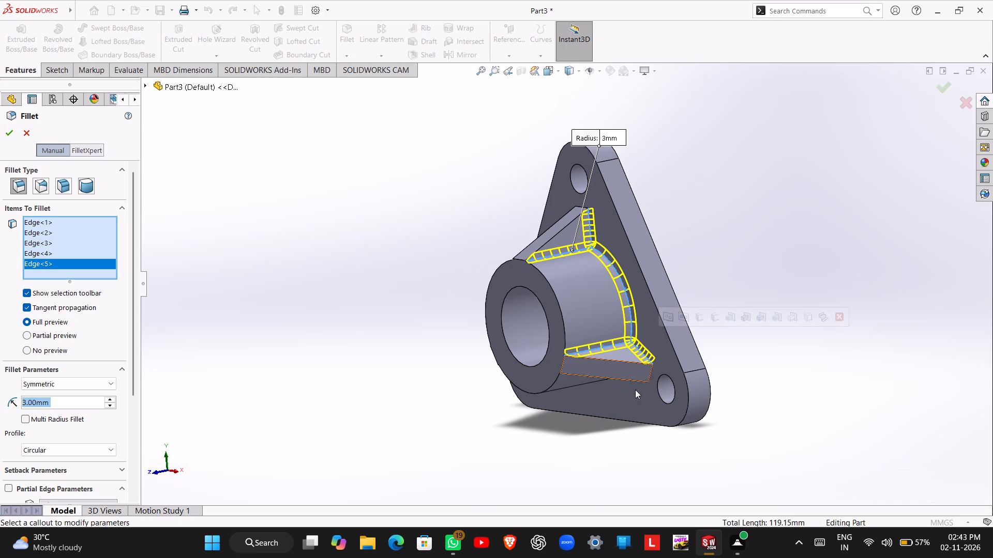
Add the boss-base arc between the top and lower-left gussets to the fillet, with both gussets' facing edges along the boss and flange.
middle_drag(582, 381, 714, 355)
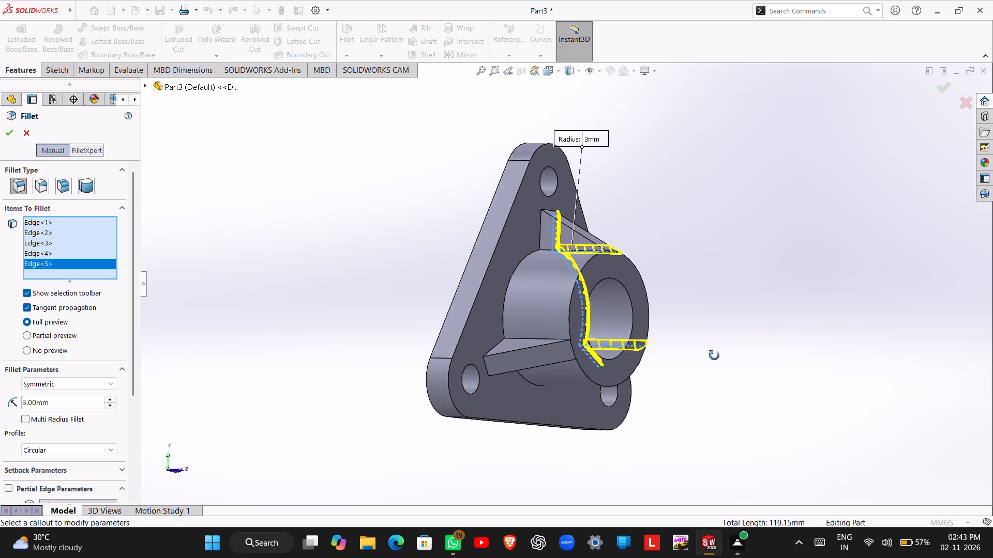
middle_drag(714, 355, 722, 400)
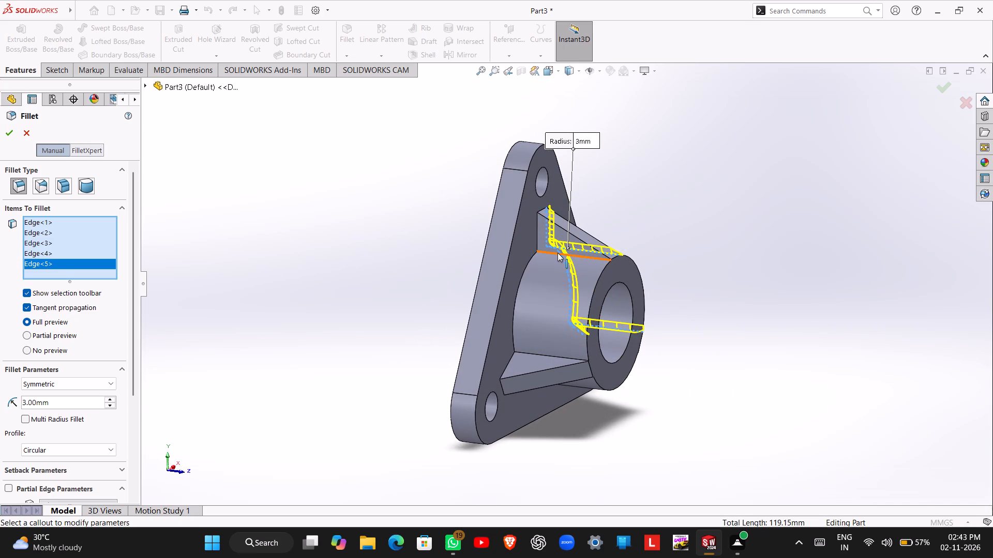
click(558, 253)
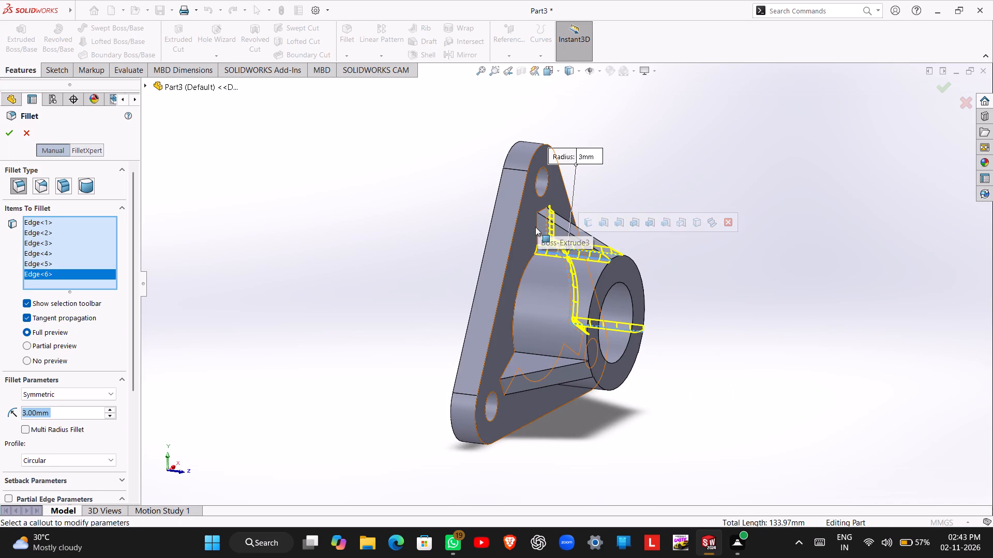
click(537, 227)
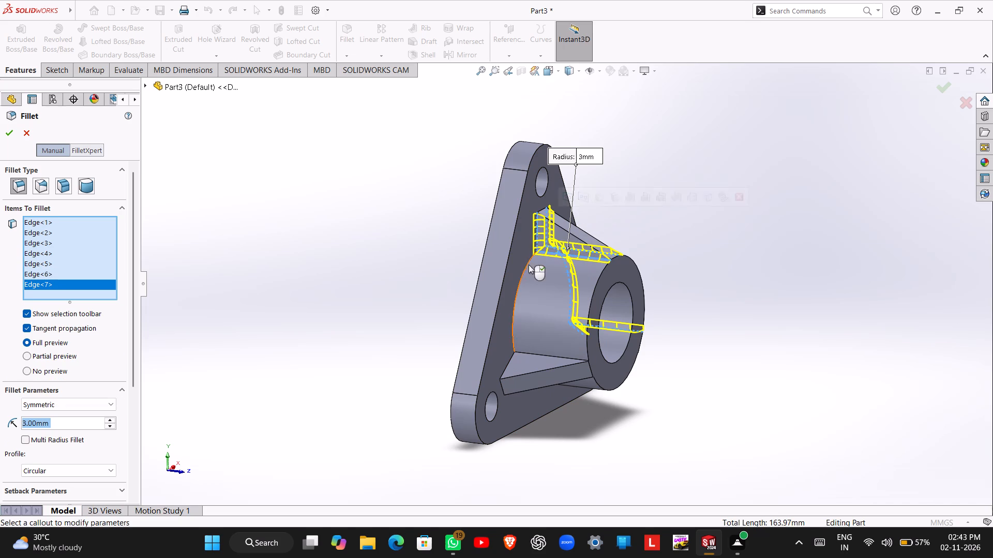
click(523, 270)
middle_drag(538, 283, 532, 252)
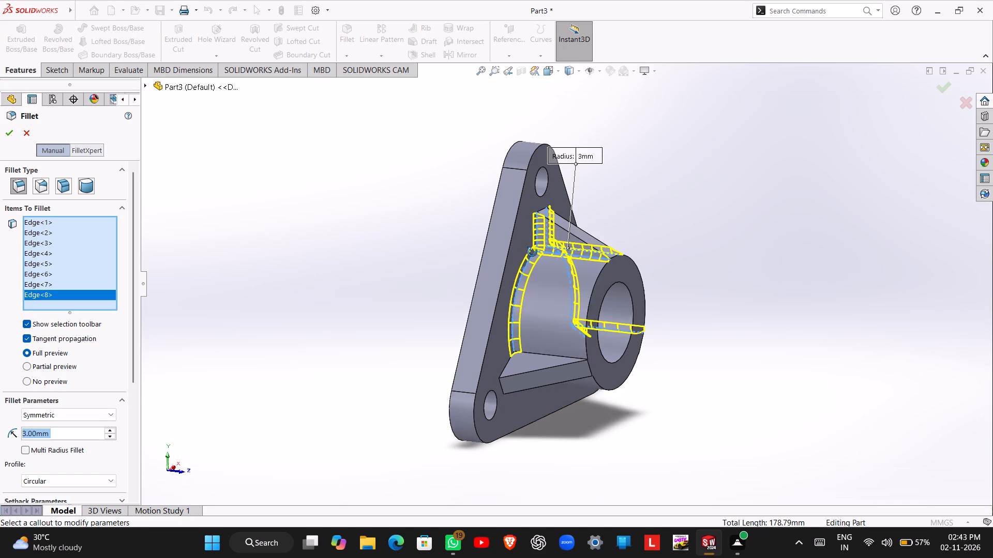
middle_drag(532, 252, 545, 308)
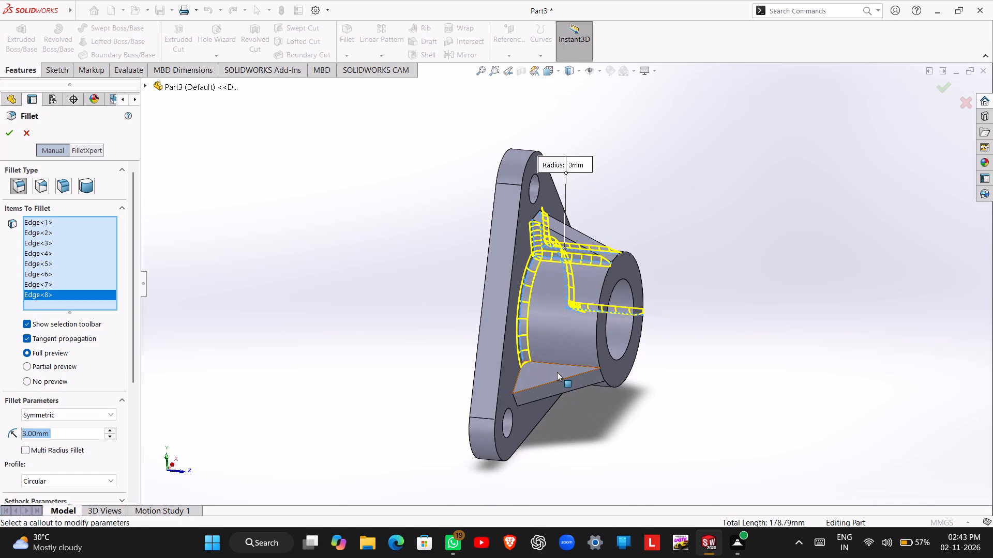
click(556, 363)
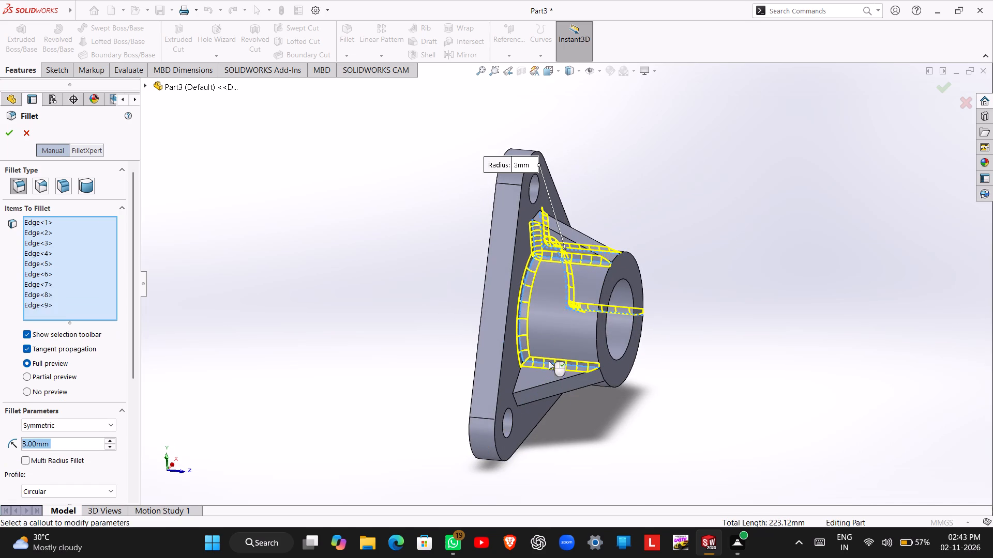
click(518, 376)
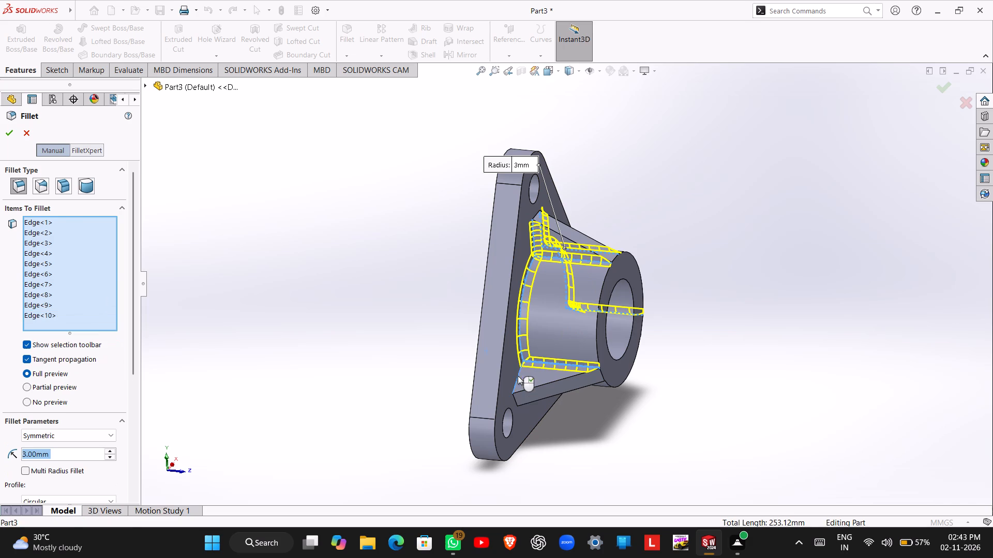
Add the boss-base arc between the two lower gussets to the fillet, with both gussets' underside edges along the boss and flange.
middle_drag(563, 373, 541, 205)
middle_drag(603, 369, 593, 266)
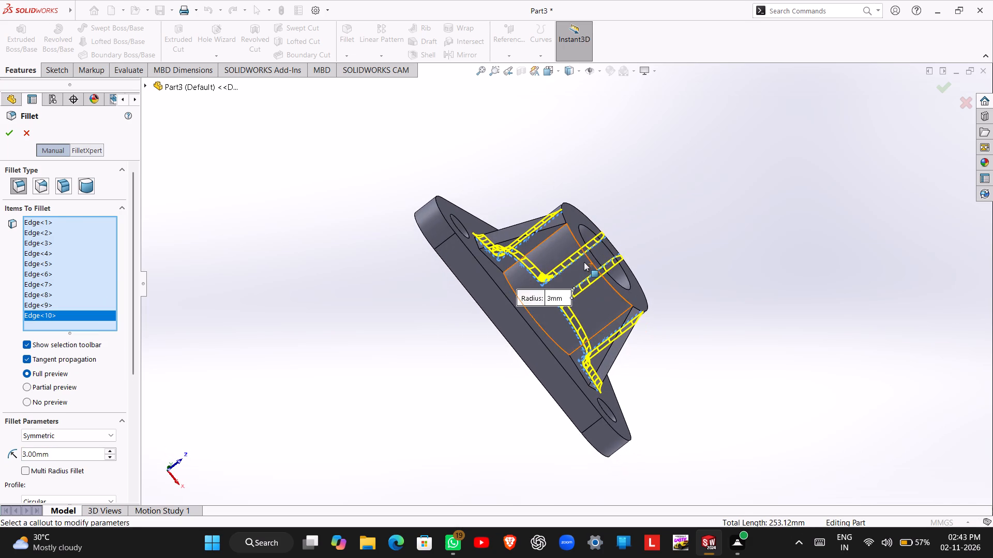
click(510, 266)
click(496, 265)
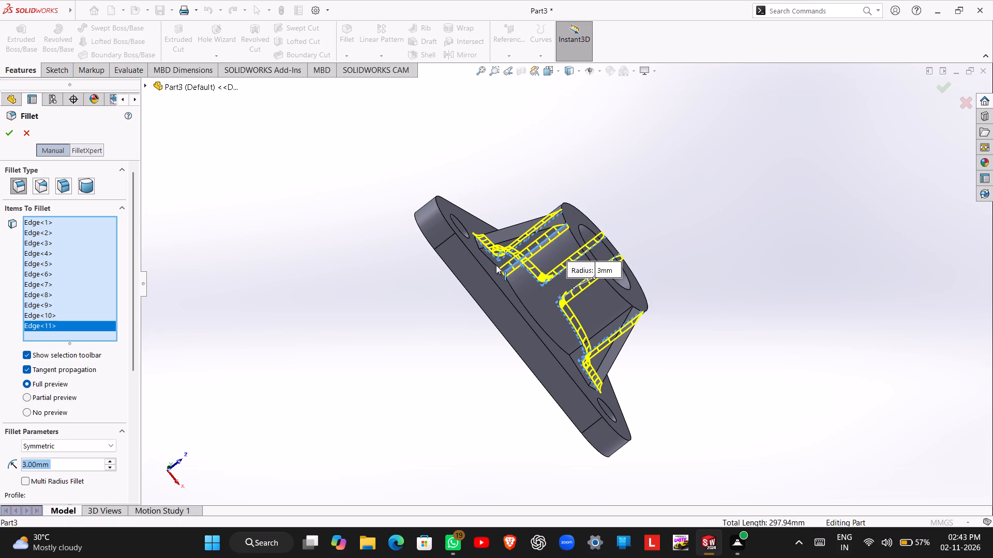
click(524, 306)
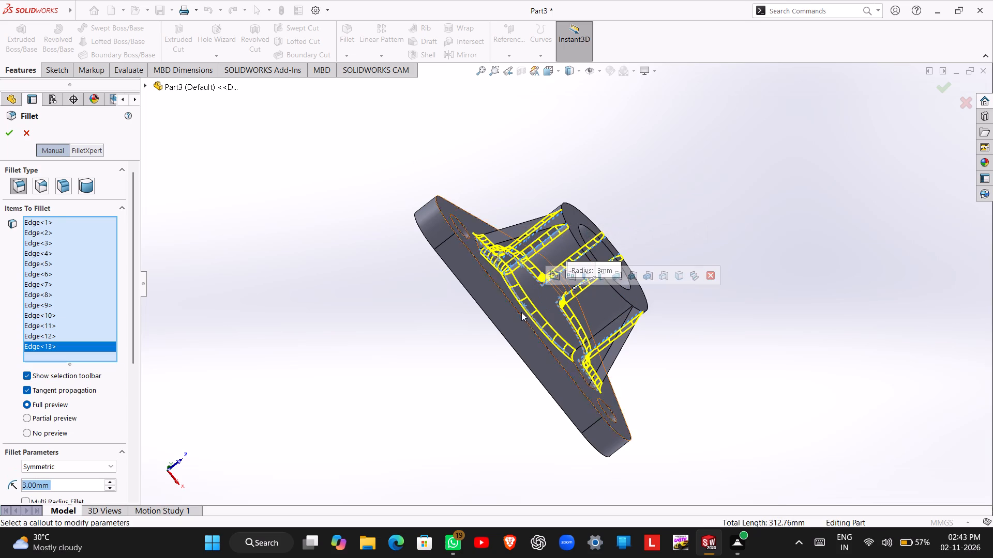
middle_drag(598, 332, 579, 283)
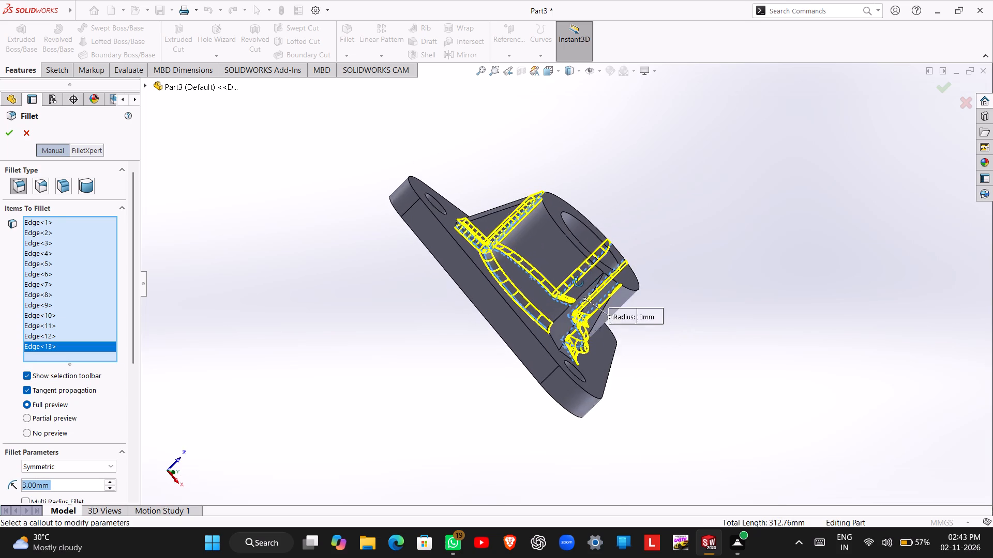
middle_drag(579, 283, 595, 314)
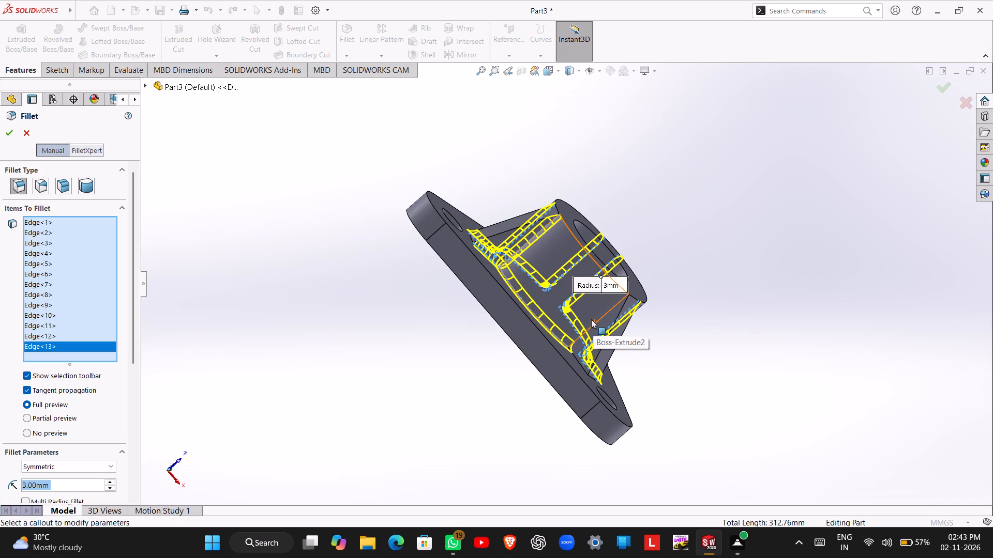
click(589, 329)
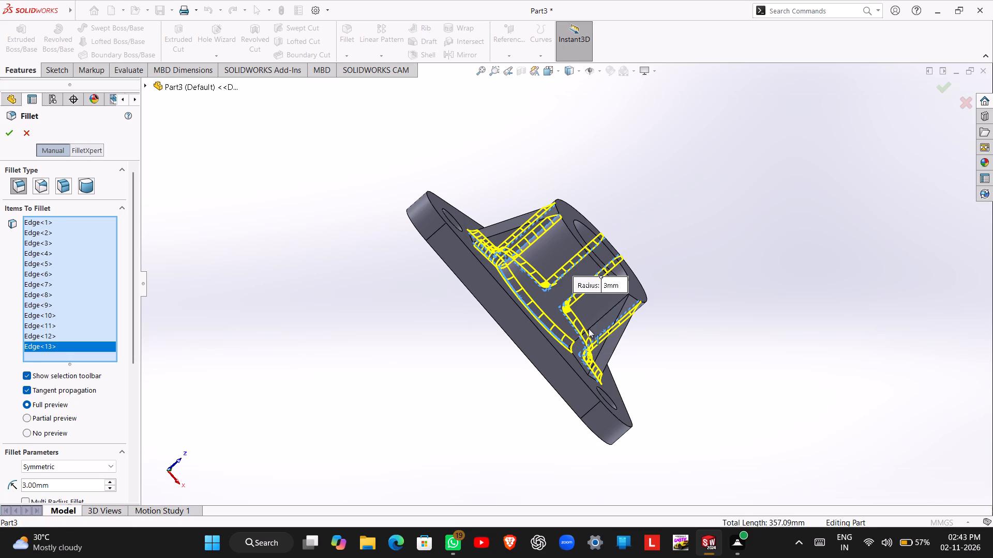
click(576, 358)
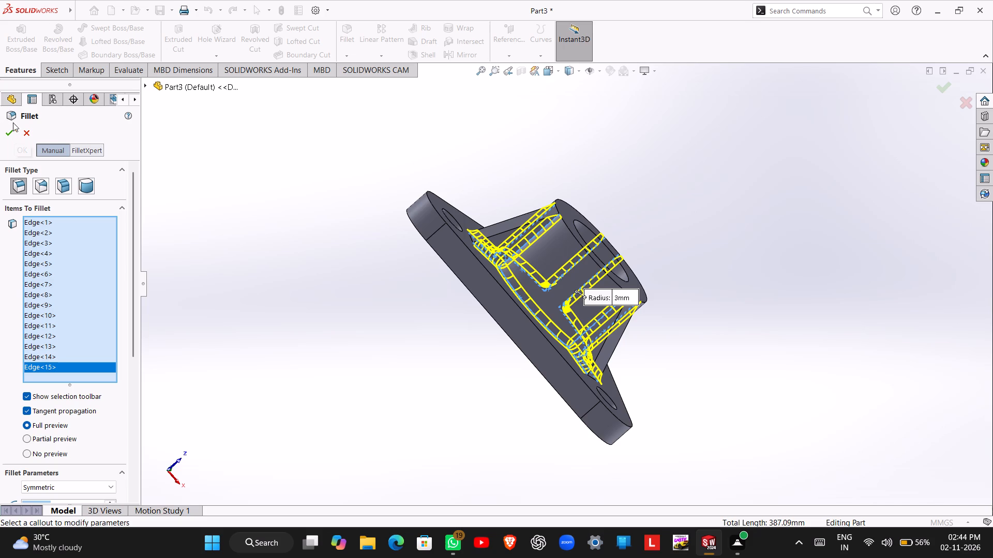
Add the short outer-end edges where the three gussets meet the flange face to the 3 mm fillet.
middle_drag(293, 220, 319, 336)
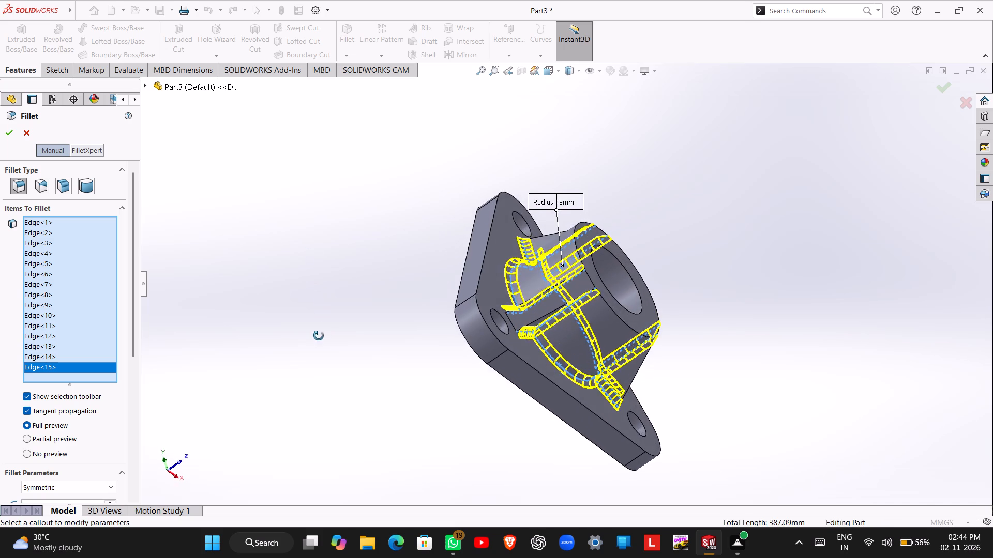
middle_drag(319, 336, 309, 361)
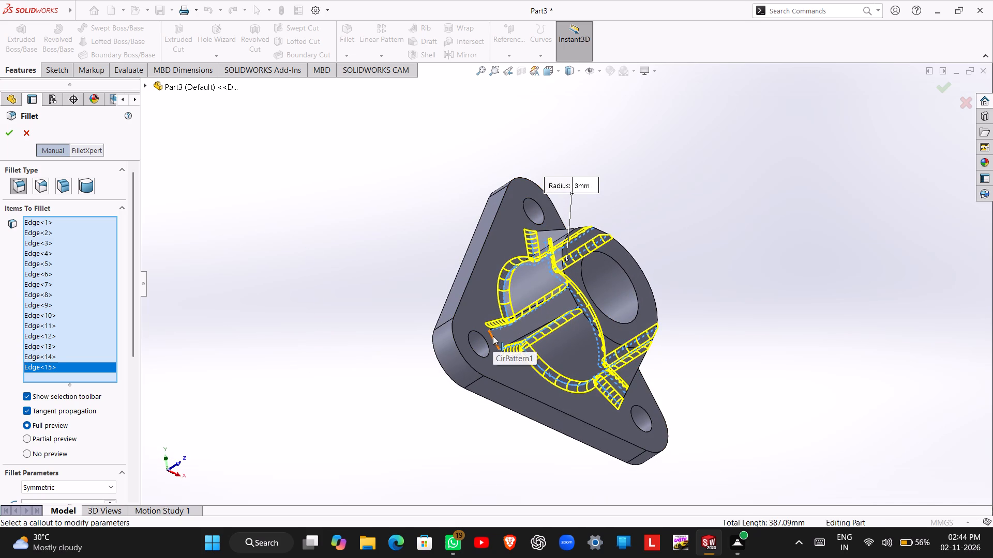
click(493, 336)
middle_drag(503, 291, 526, 443)
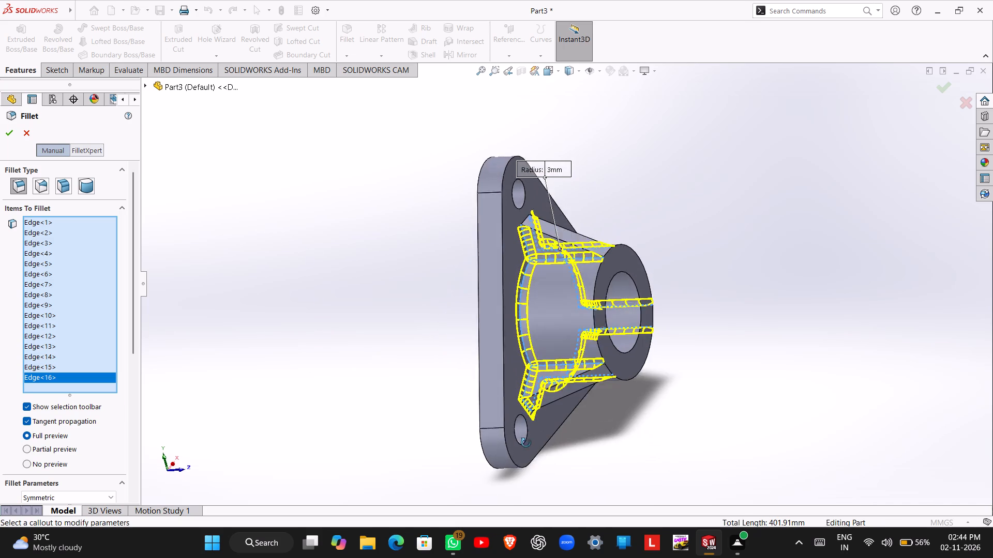
middle_drag(526, 443, 521, 453)
middle_drag(550, 224, 539, 340)
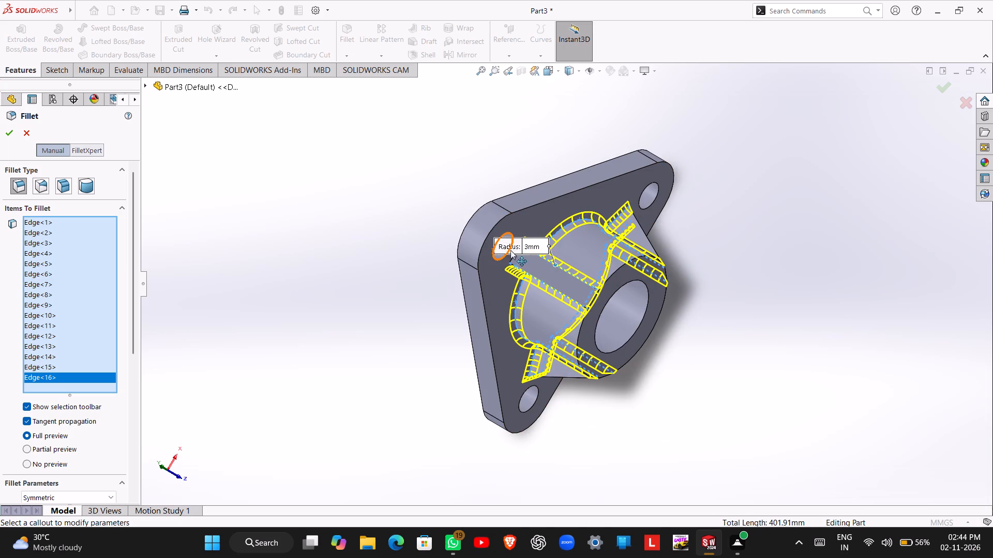
click(513, 257)
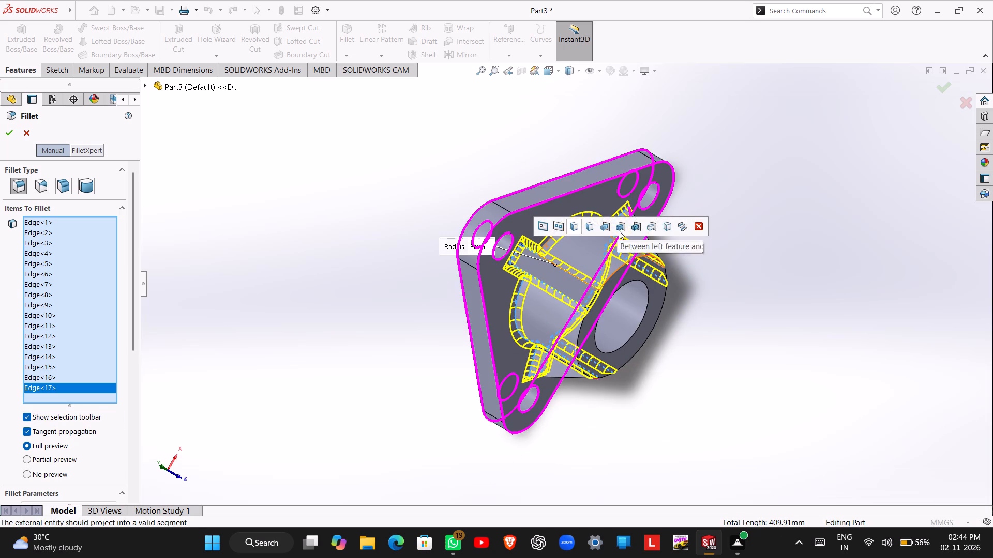
middle_drag(619, 230, 489, 289)
middle_drag(635, 218, 600, 241)
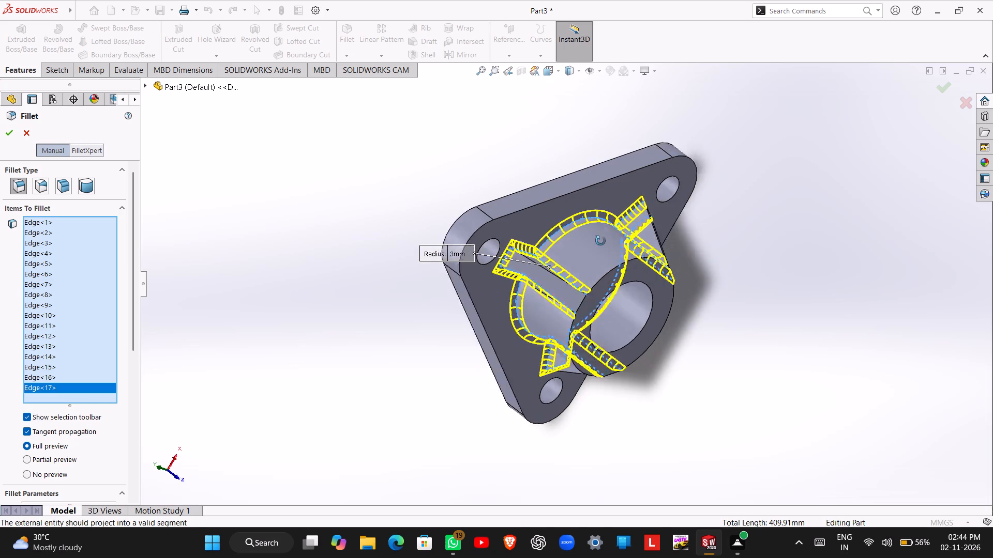
middle_drag(600, 241, 508, 241)
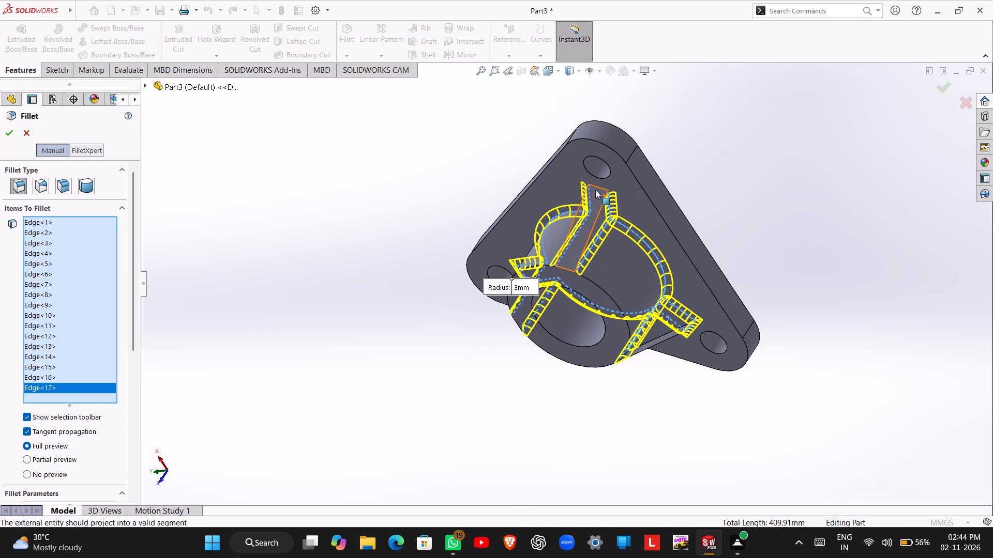
click(596, 185)
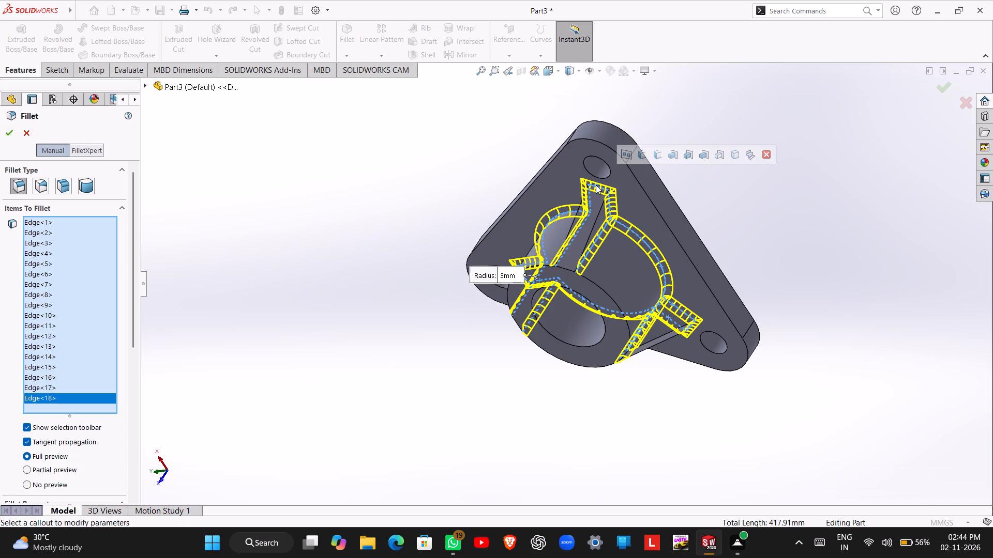
Add the flange's boss-side outer perimeter edge to the selection and apply the 3 mm fillet.
click(648, 198)
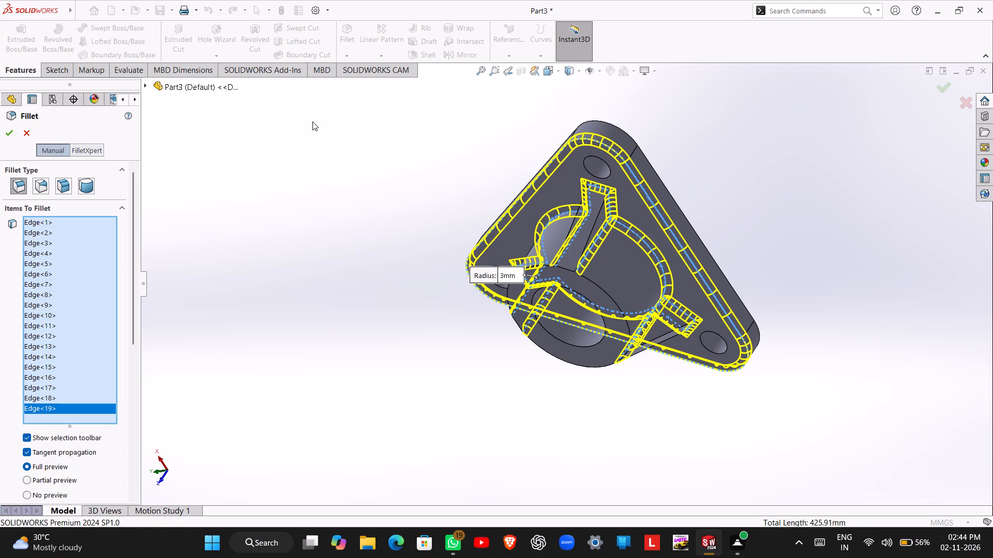
click(11, 134)
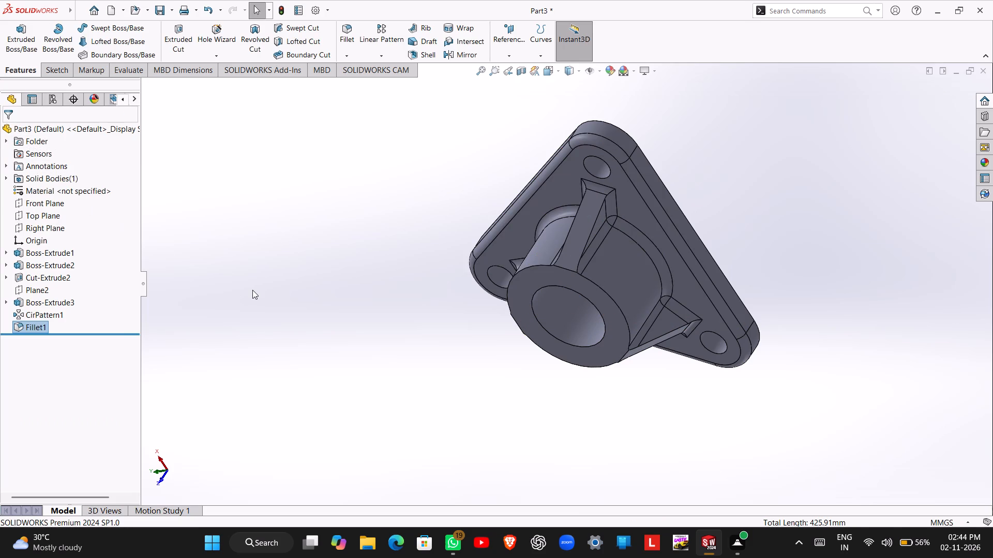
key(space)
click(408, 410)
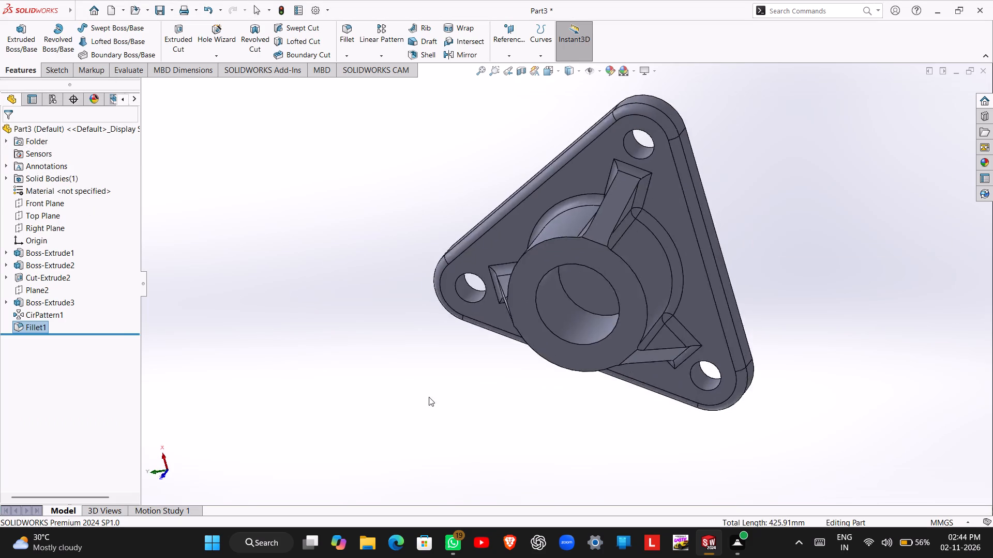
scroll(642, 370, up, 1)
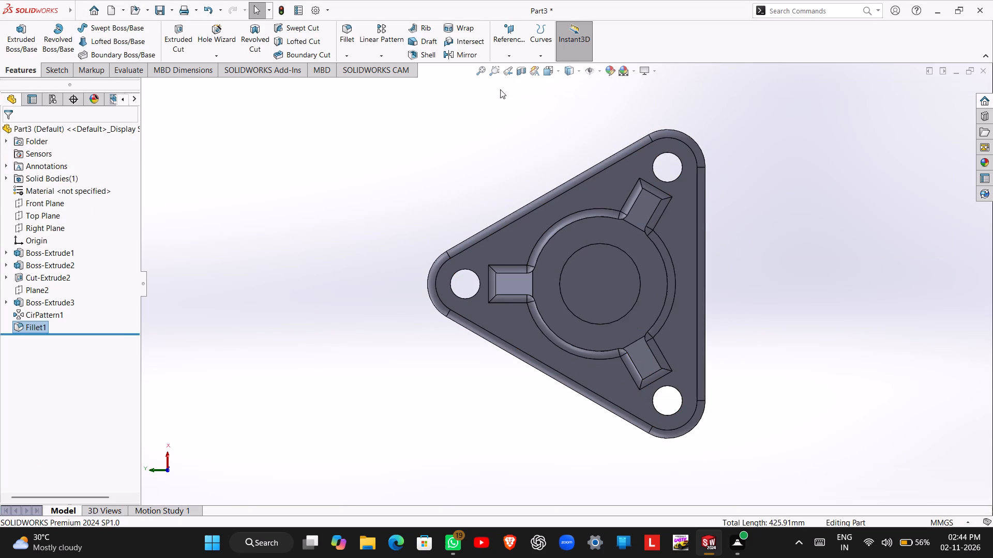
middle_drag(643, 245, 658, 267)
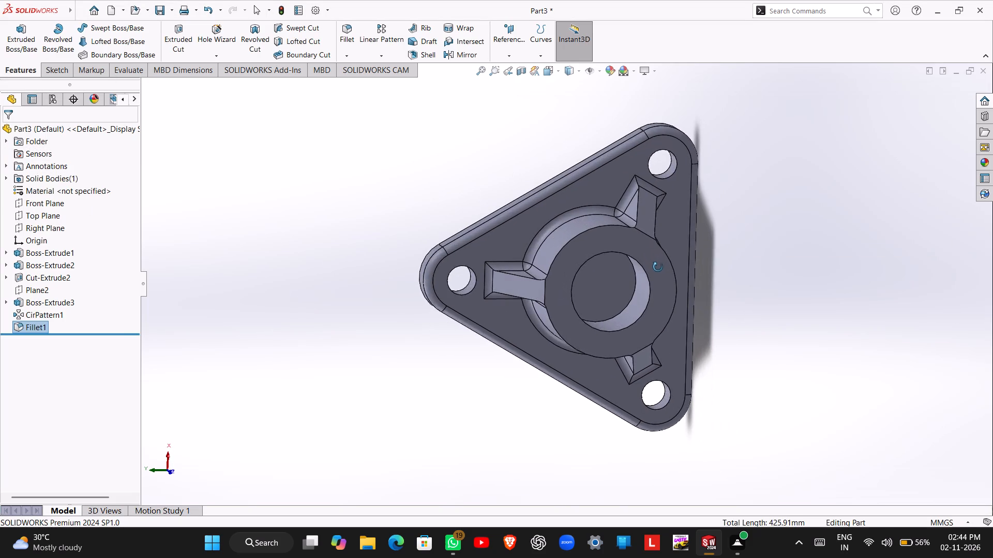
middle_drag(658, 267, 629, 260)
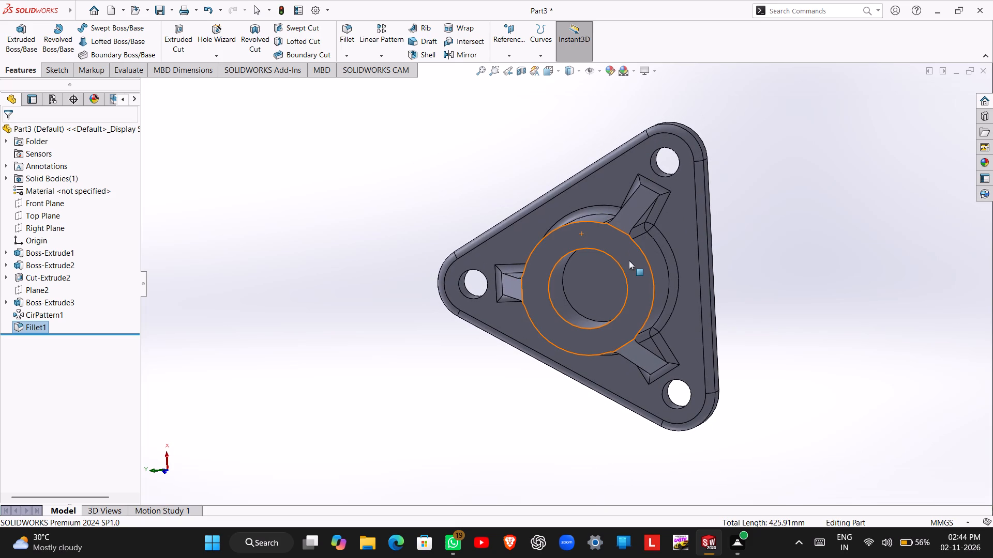
Start saving the filleted flange part as a file.
click(156, 10)
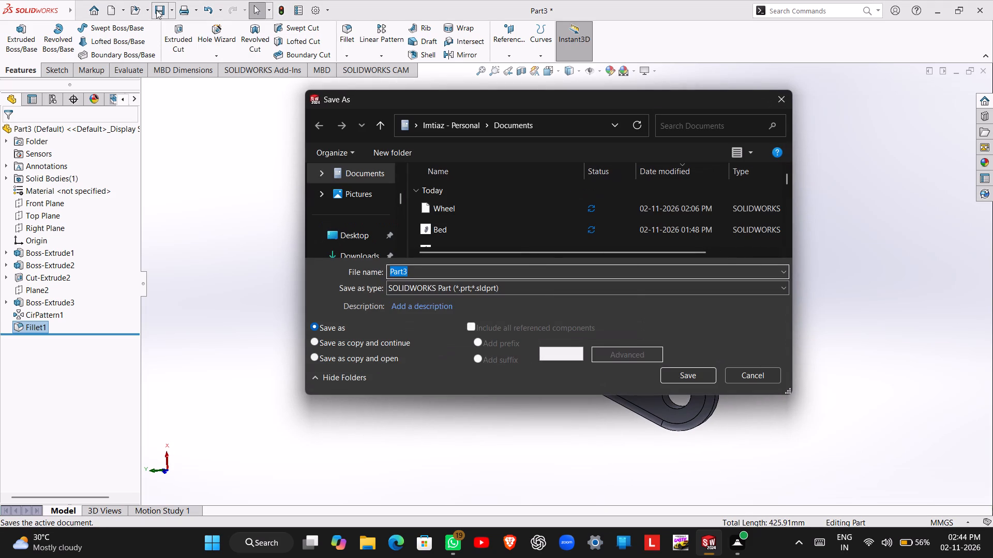
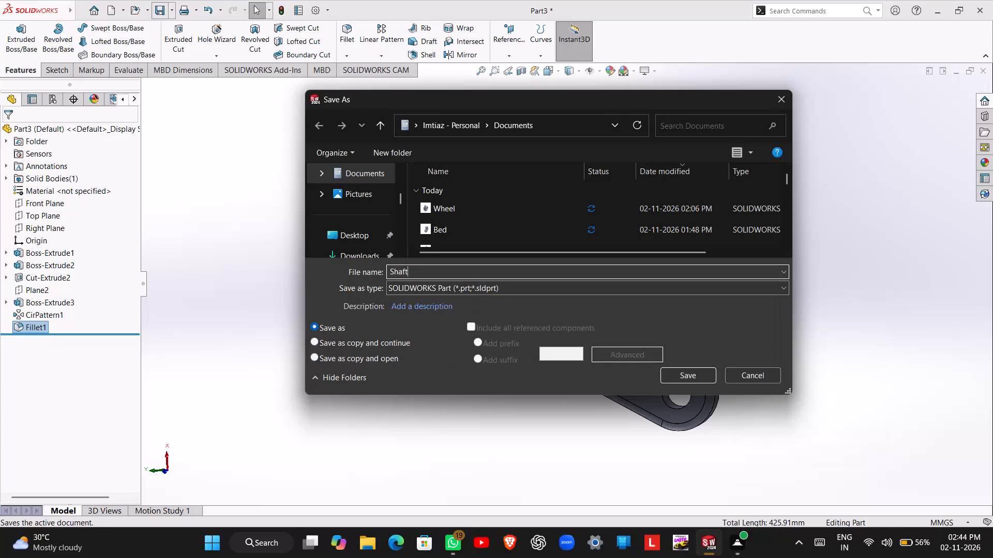
Complete the file name as Shaft Carrier and save the flange as a SOLIDWORKS part in Documents.
text(Carrier)
key(space)
key(Return)
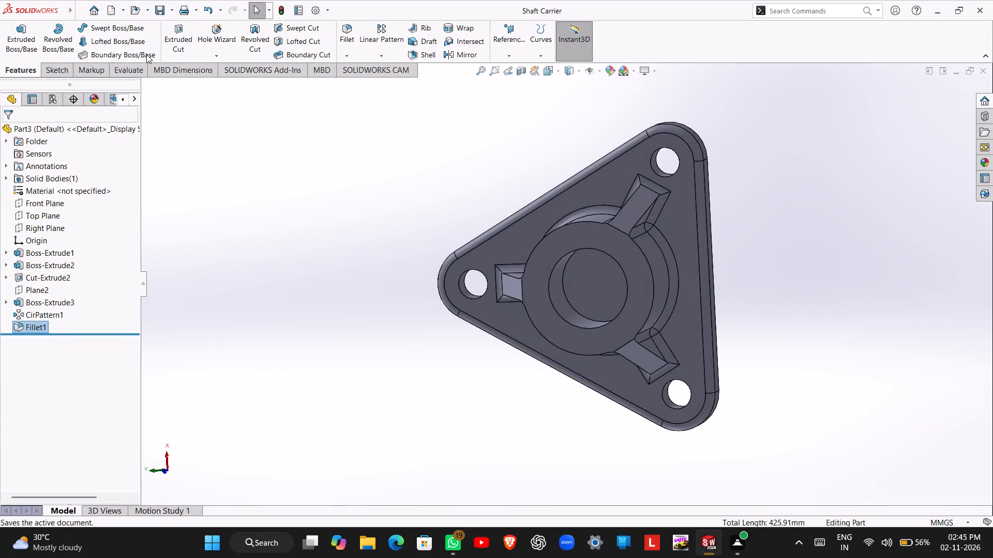